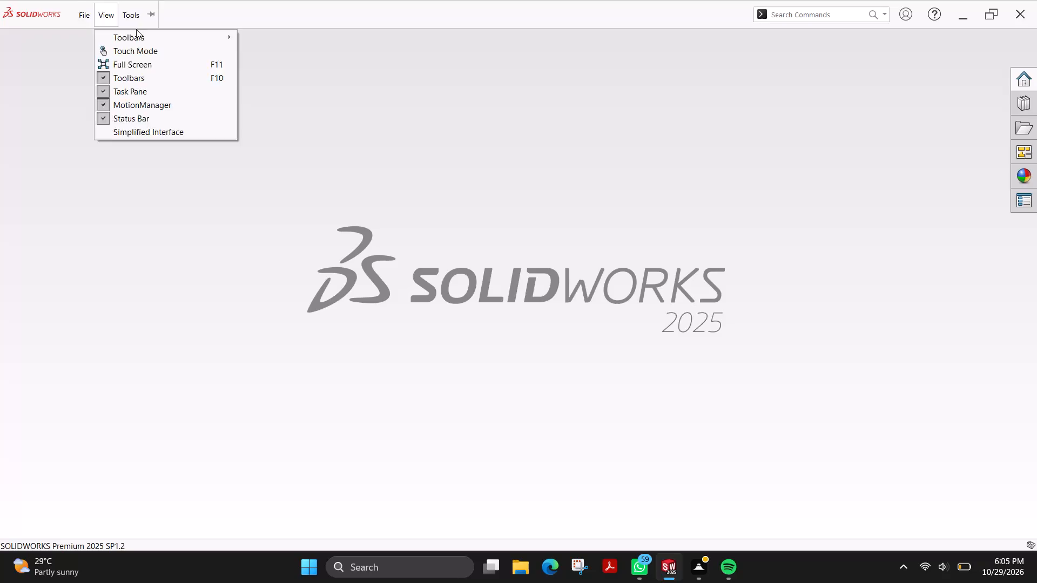
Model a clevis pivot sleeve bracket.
Create a new part document.
left_click(127, 19)
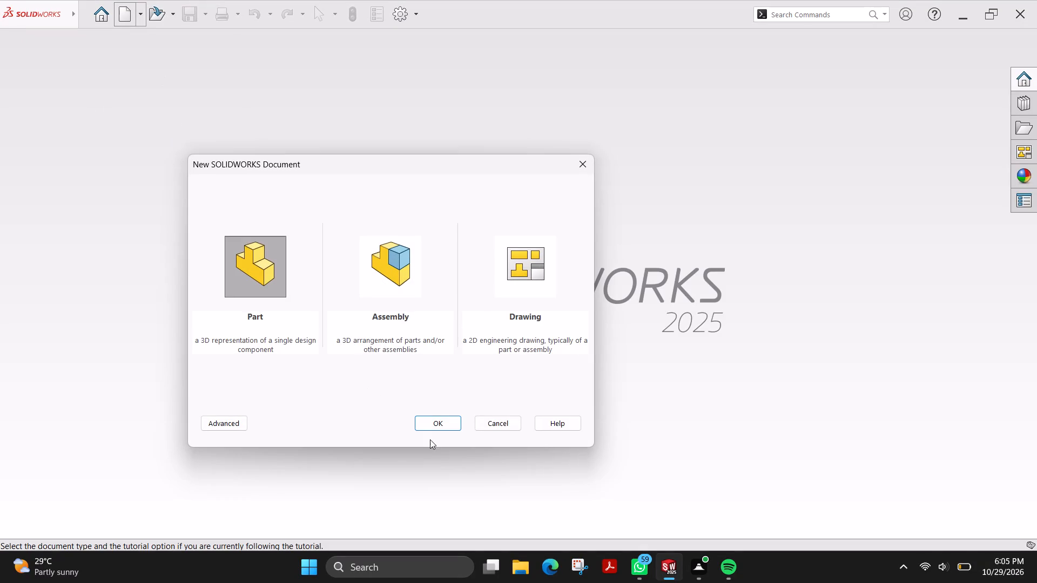
left_click(447, 427)
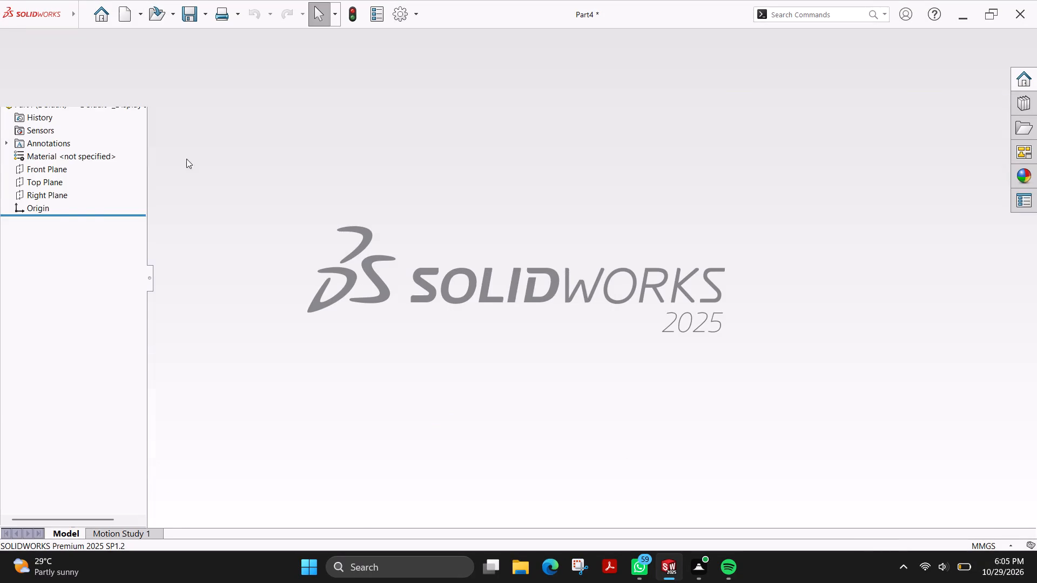
On the Right Plane, sketch two concentric circles centred on the origin, with radii of about 37.5 mm and 17.5 mm.
left_click(62, 96)
left_click(14, 45)
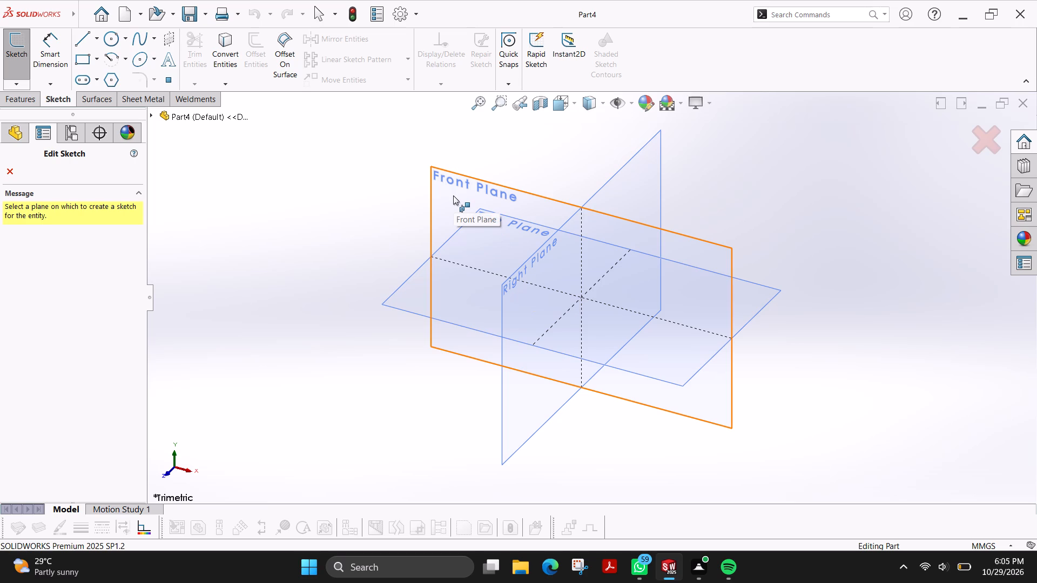
left_click(523, 291)
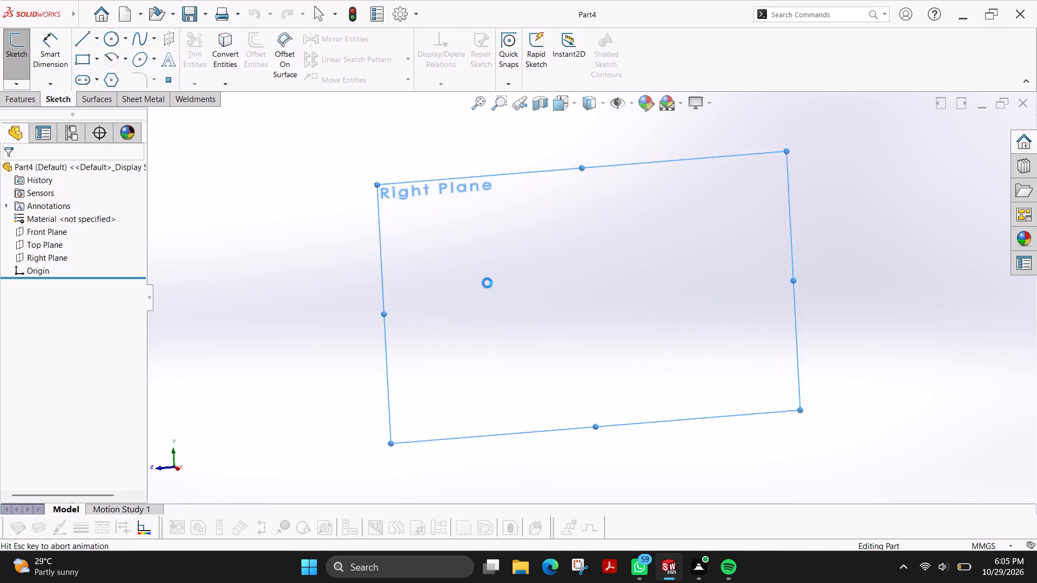
left_click(115, 38)
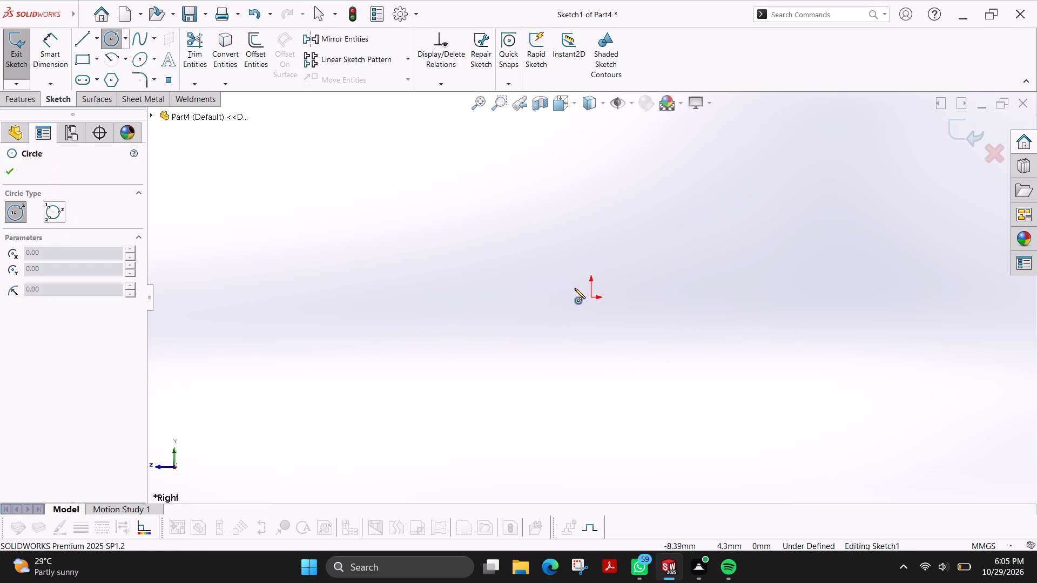
left_click(592, 297)
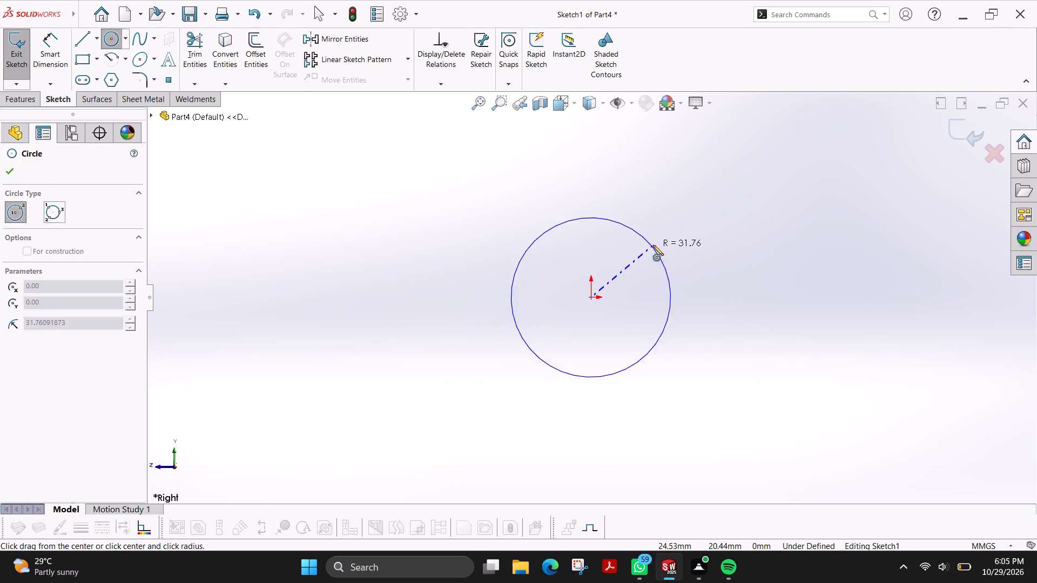
left_click(662, 235)
left_click(591, 297)
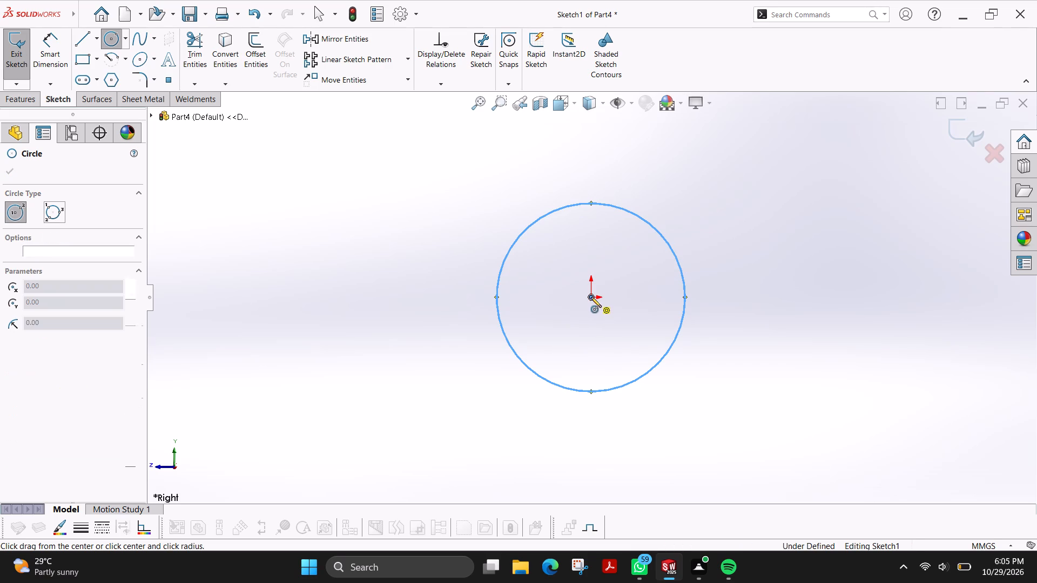
left_click(628, 274)
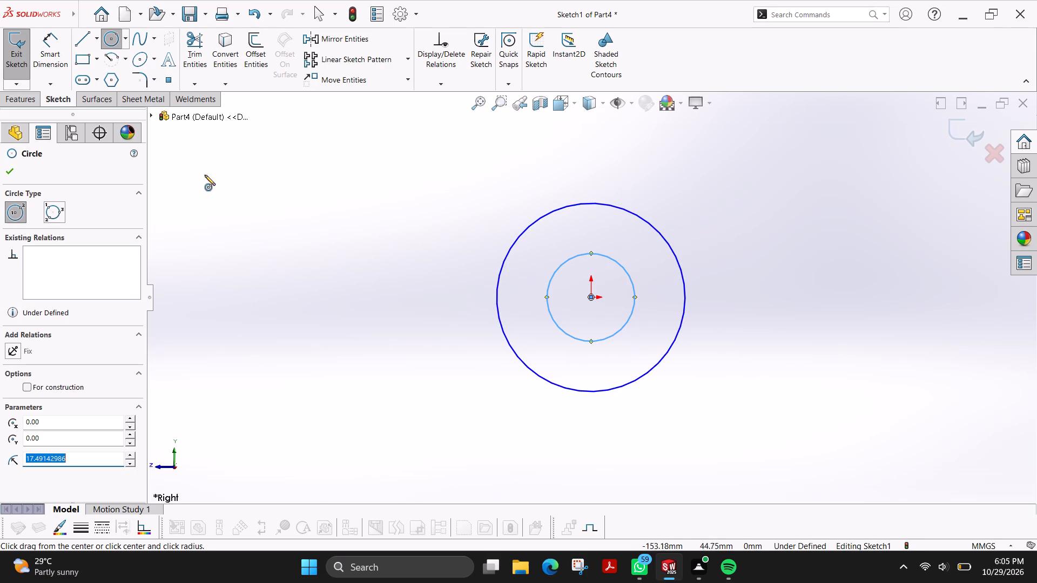
Dimension the outer circle's diameter to 65 mm and the inner circle's diameter to 32 mm.
left_click(44, 63)
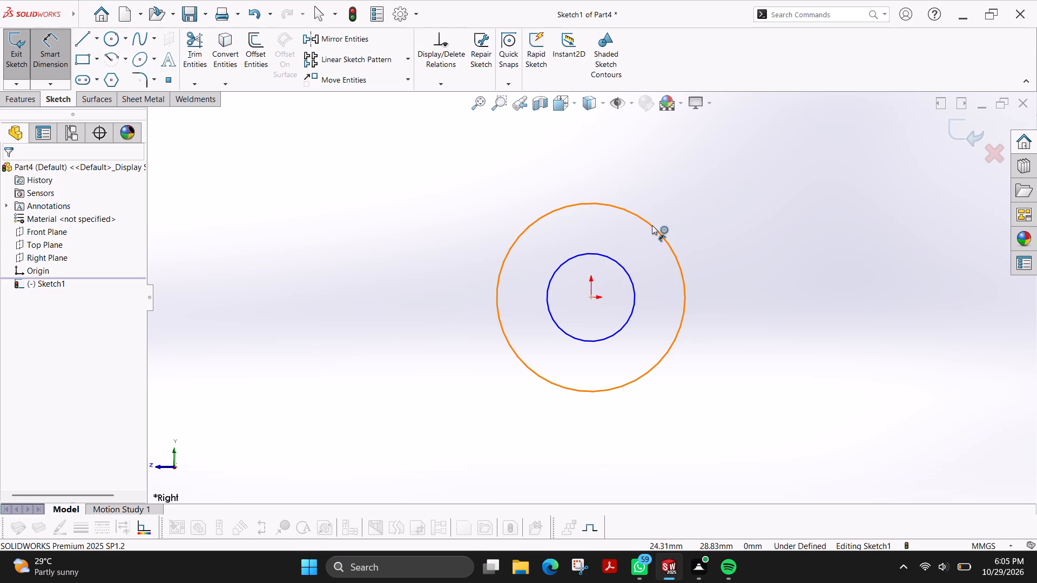
left_click(652, 225)
left_click(742, 187)
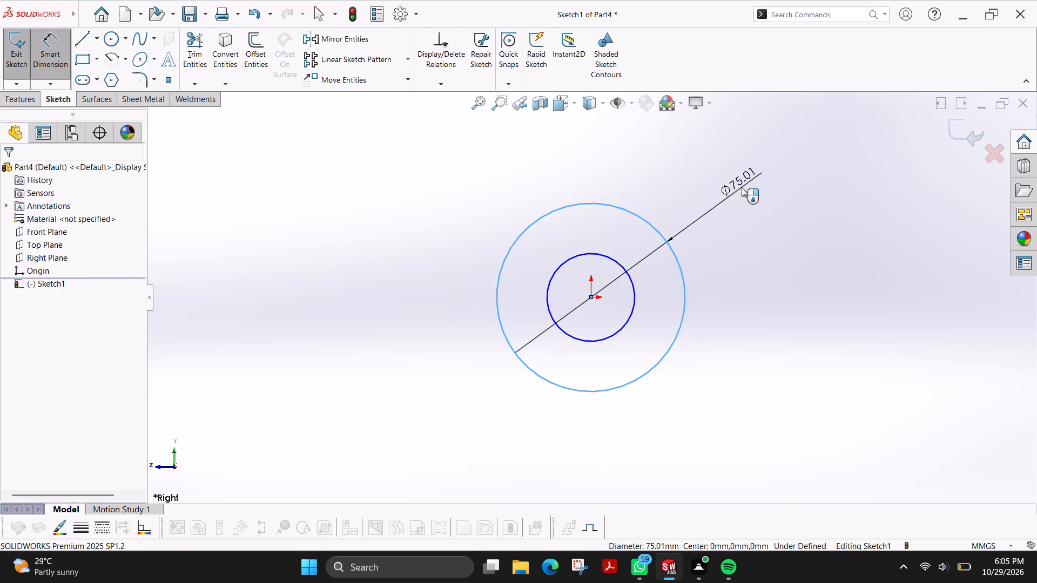
type("65")
key("Return")
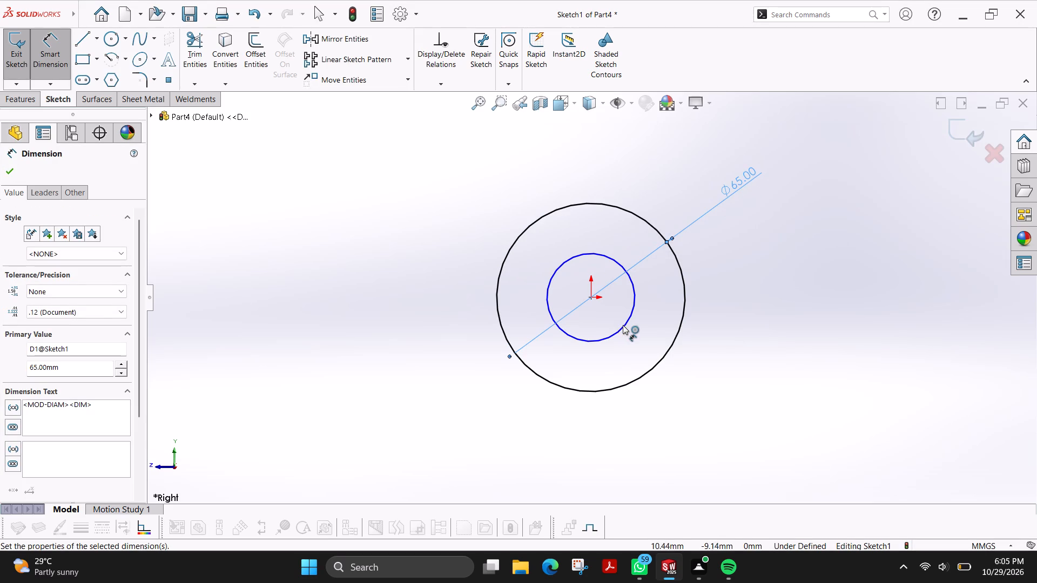
left_click(624, 327)
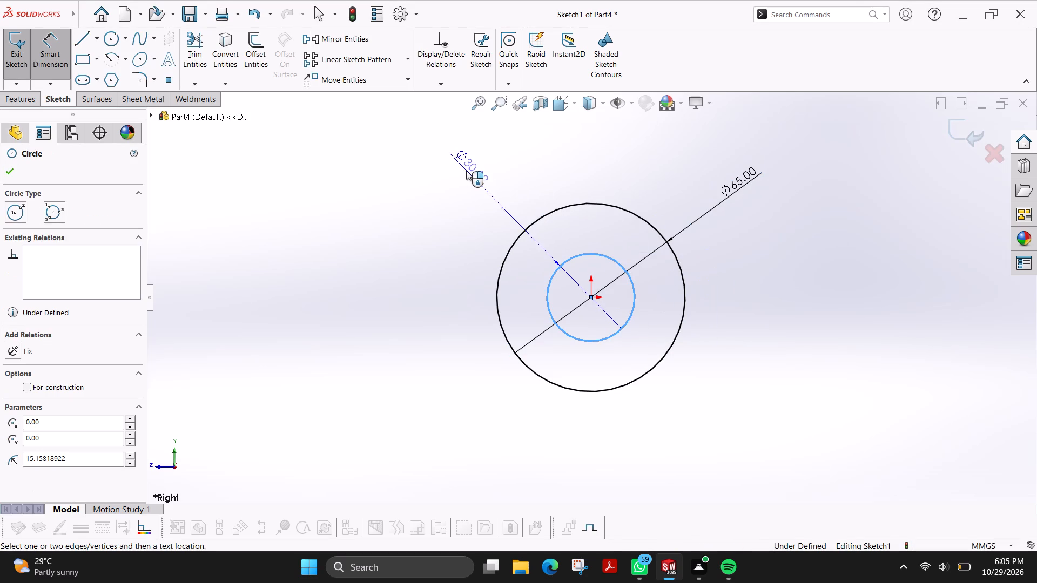
left_click(464, 171)
type("32")
key("Return")
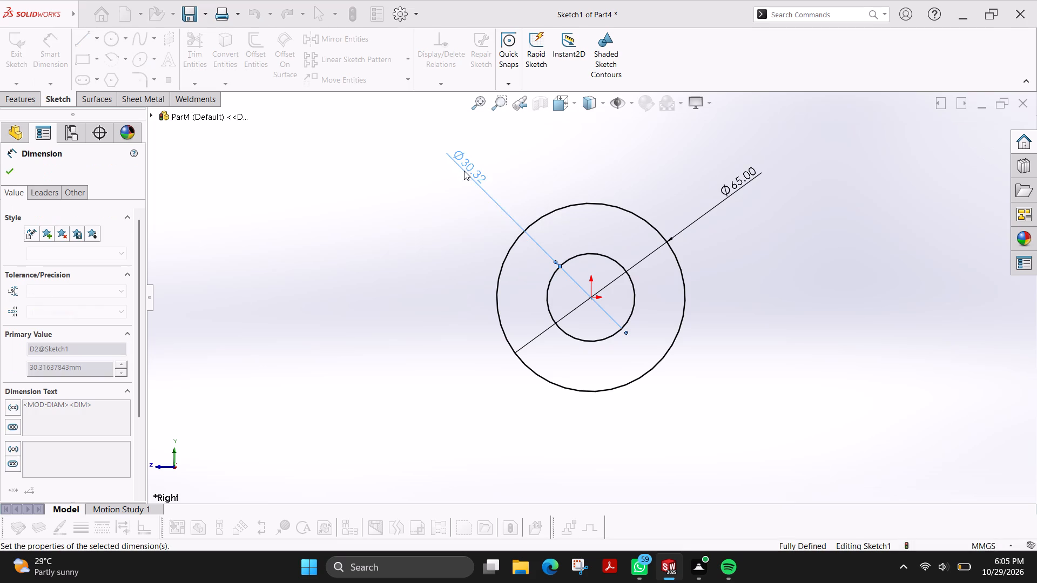
Extrude the ring profile 100 mm with the Mid Plane end condition.
left_click(15, 99)
left_click(17, 45)
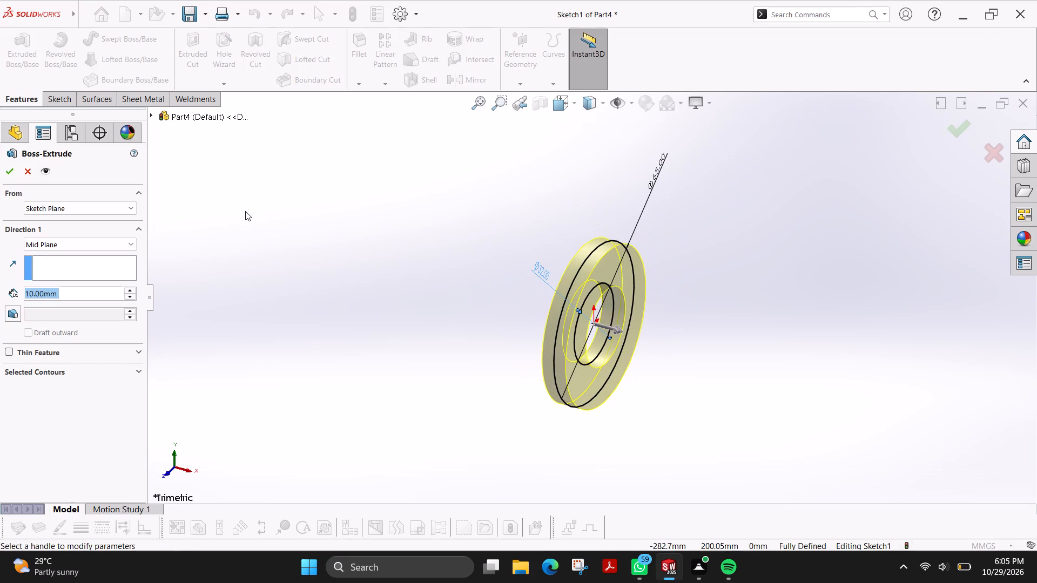
left_click(79, 238)
left_click(58, 259)
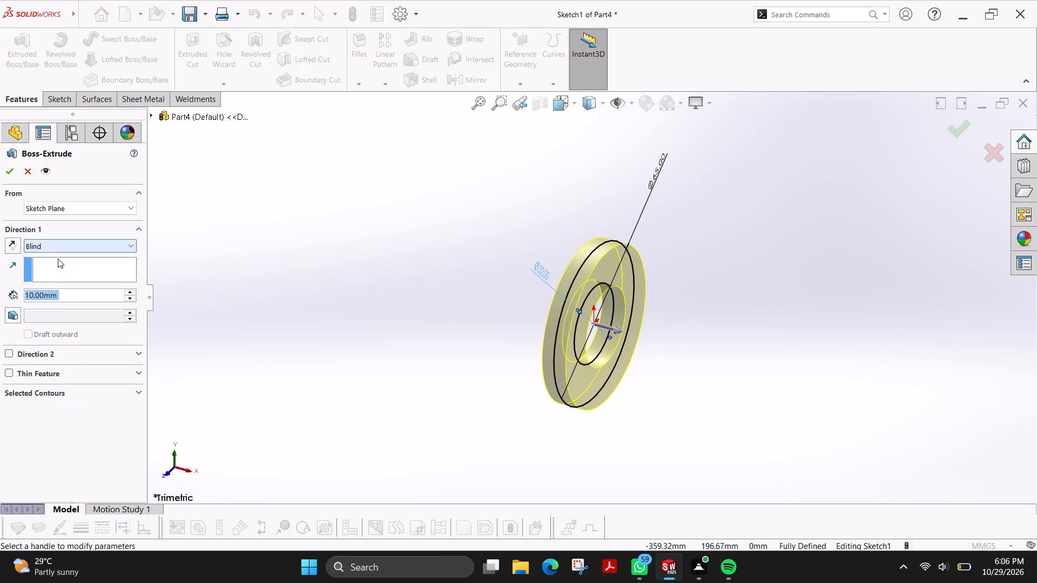
left_click(10, 237)
left_click(14, 245)
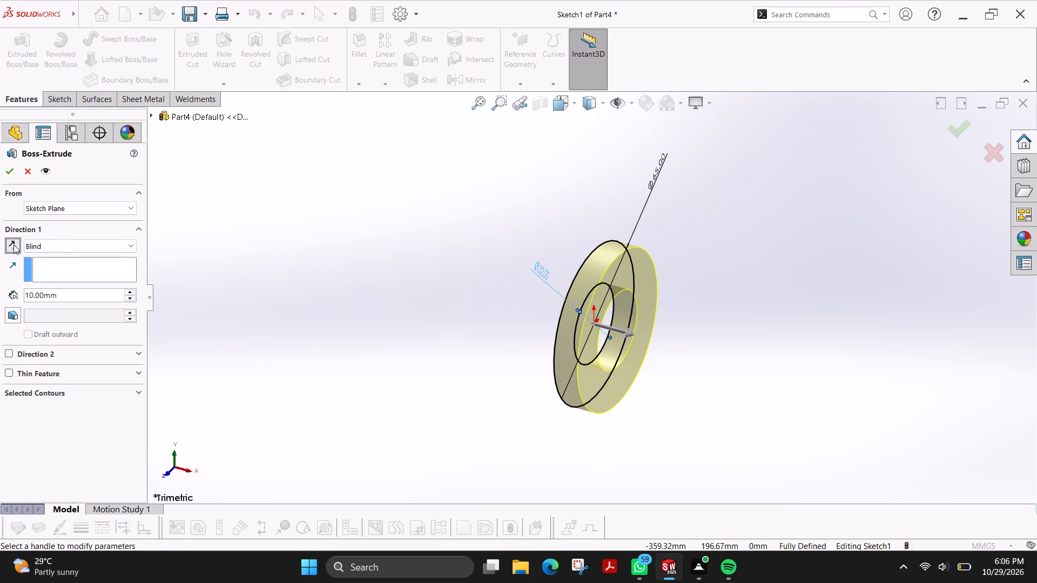
left_click(14, 245)
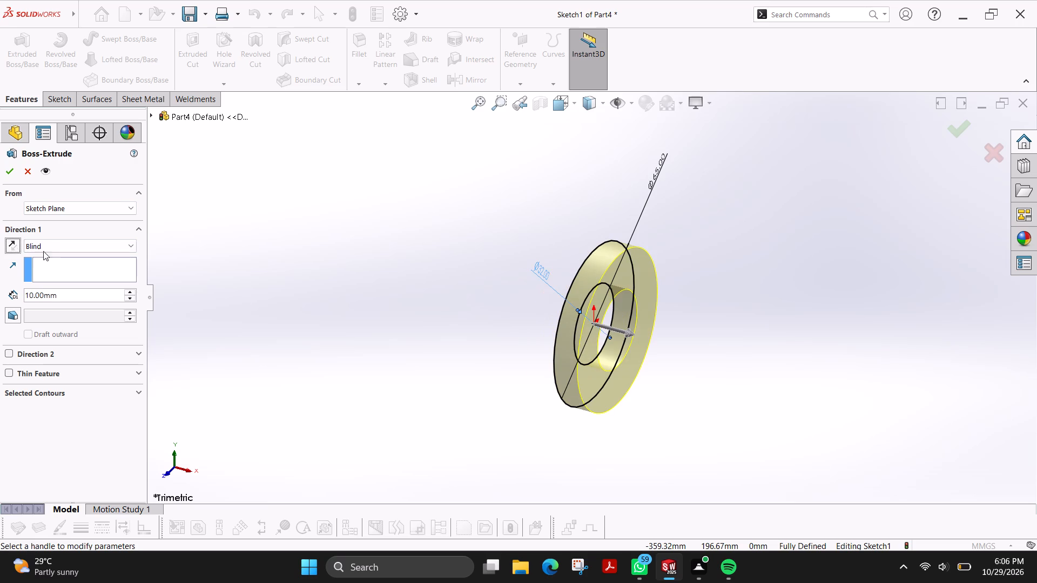
left_click(52, 247)
left_click(57, 304)
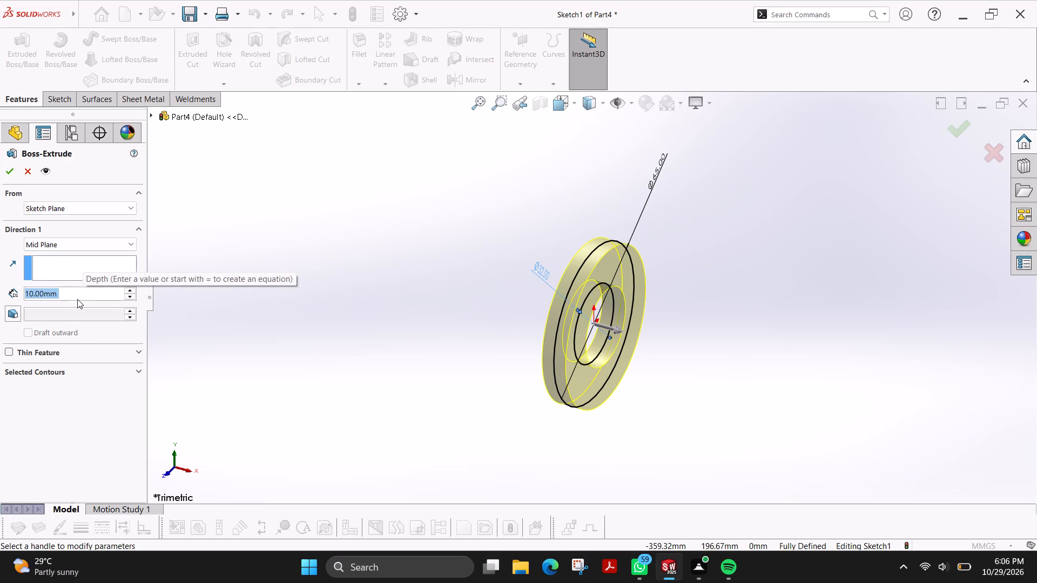
type("100")
key("Return")
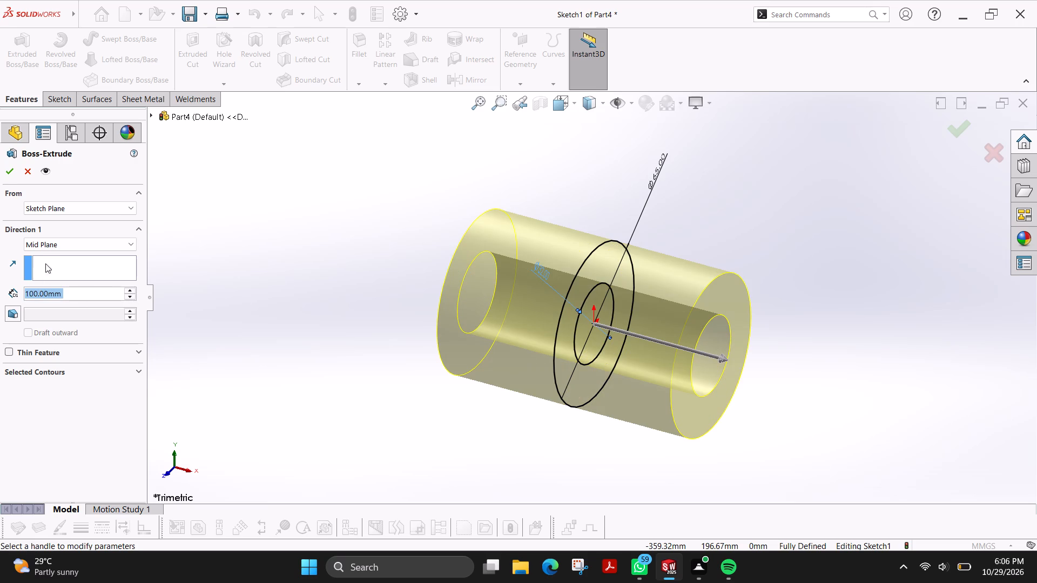
left_click(10, 167)
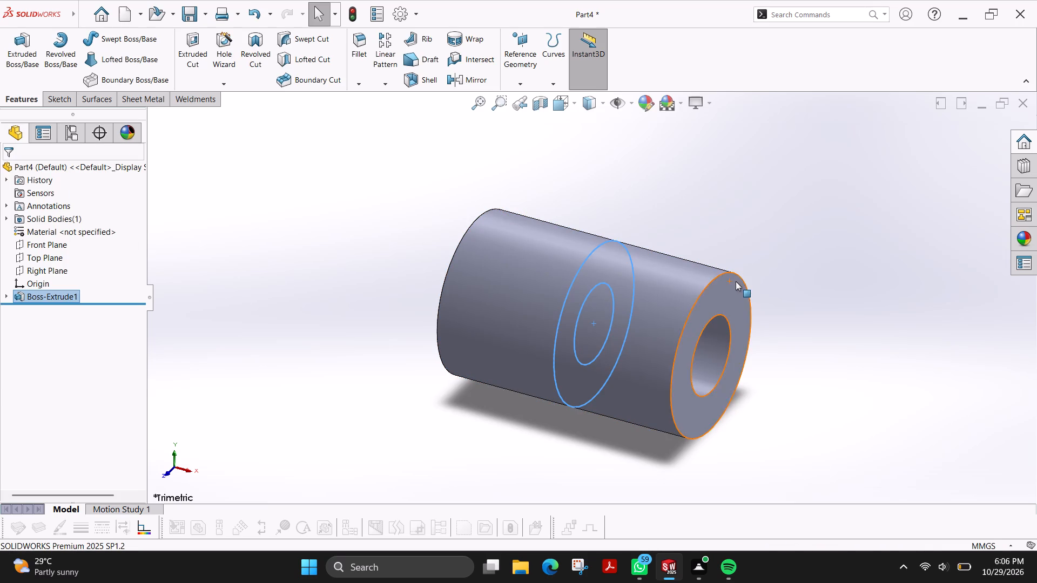
key("Escape")
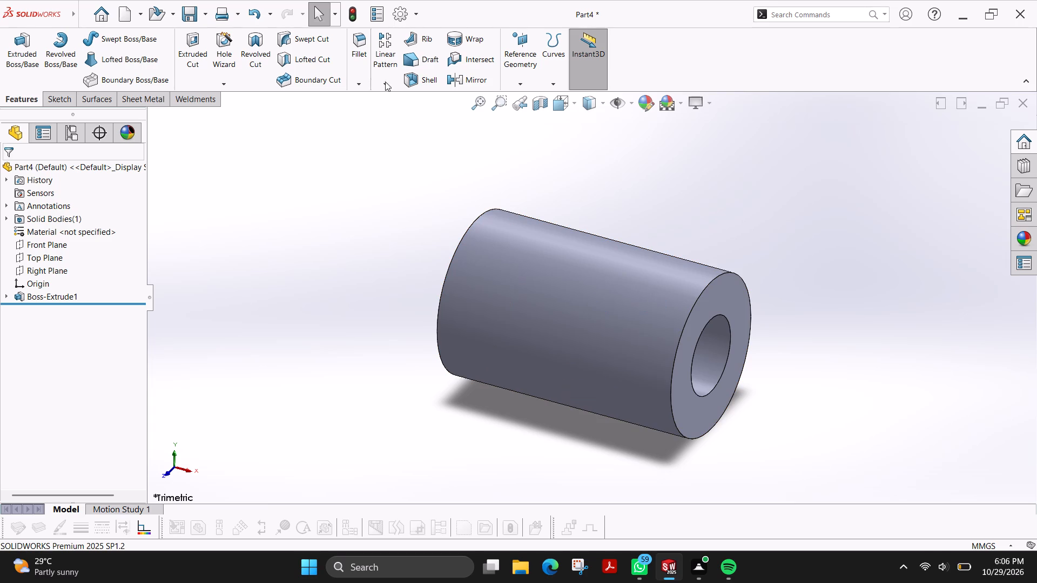
Start a sketch on the Front Plane and draw a horizontal line about 143 mm long through the origin, extending past both cylinder ends.
left_click(52, 242)
left_click(48, 105)
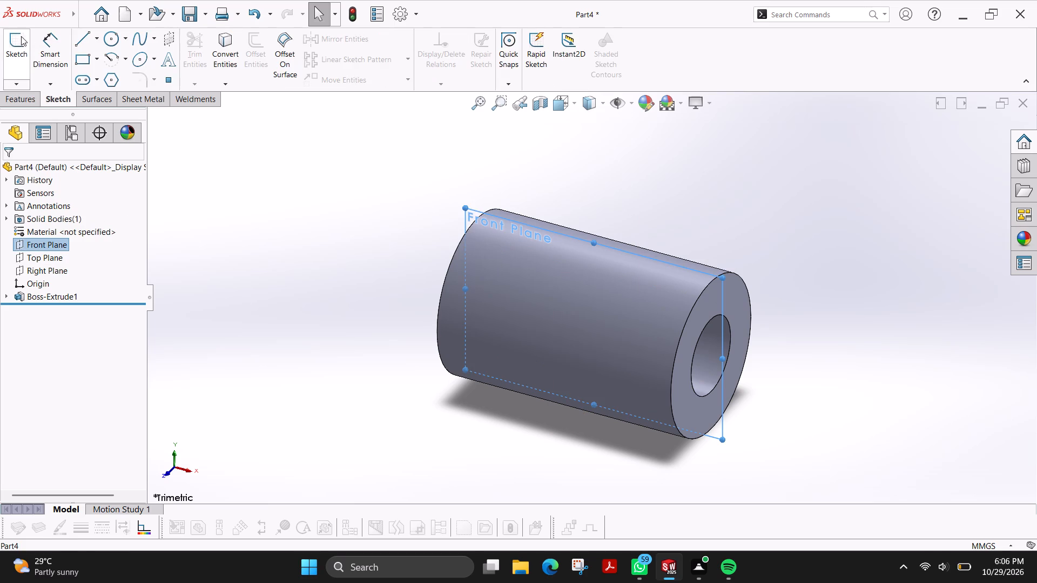
left_click(13, 39)
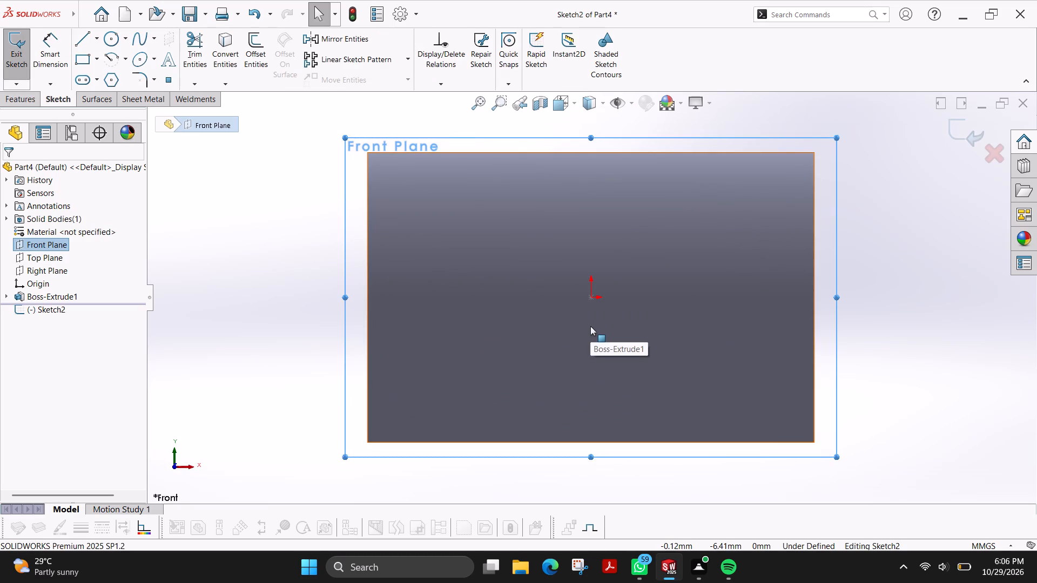
left_click(84, 35)
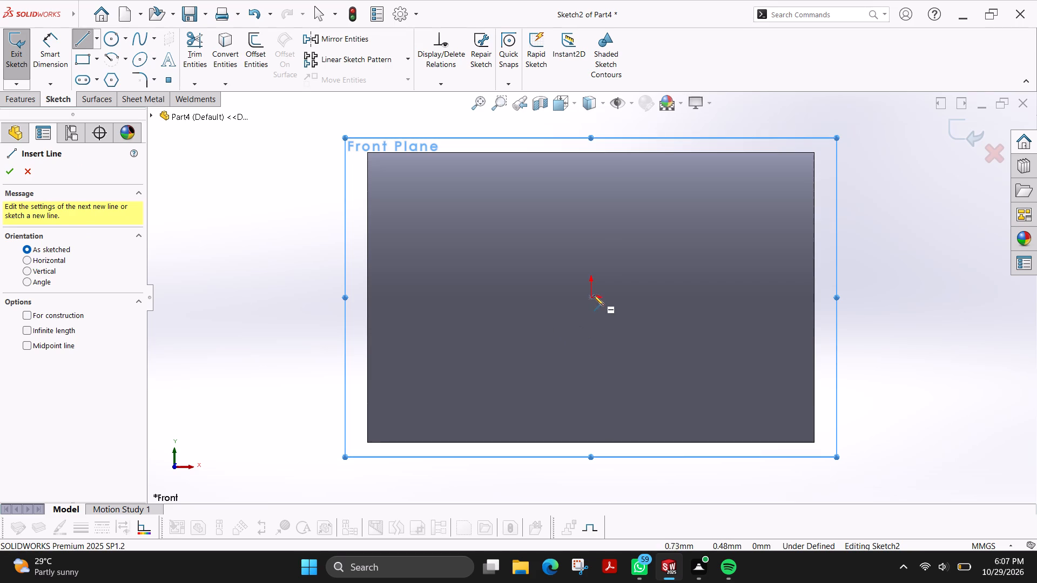
left_click(265, 301)
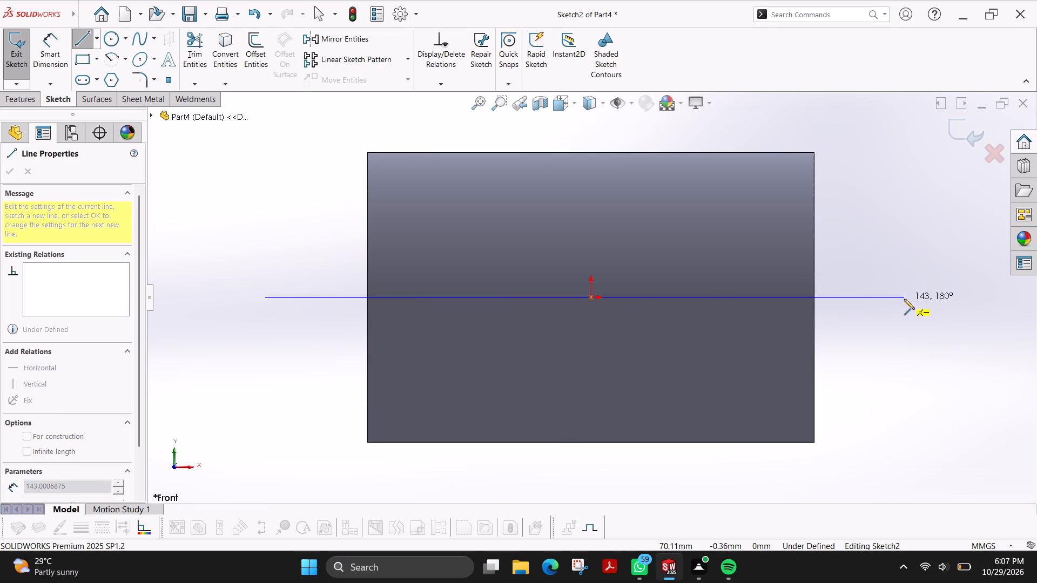
left_click(904, 299)
key("Escape")
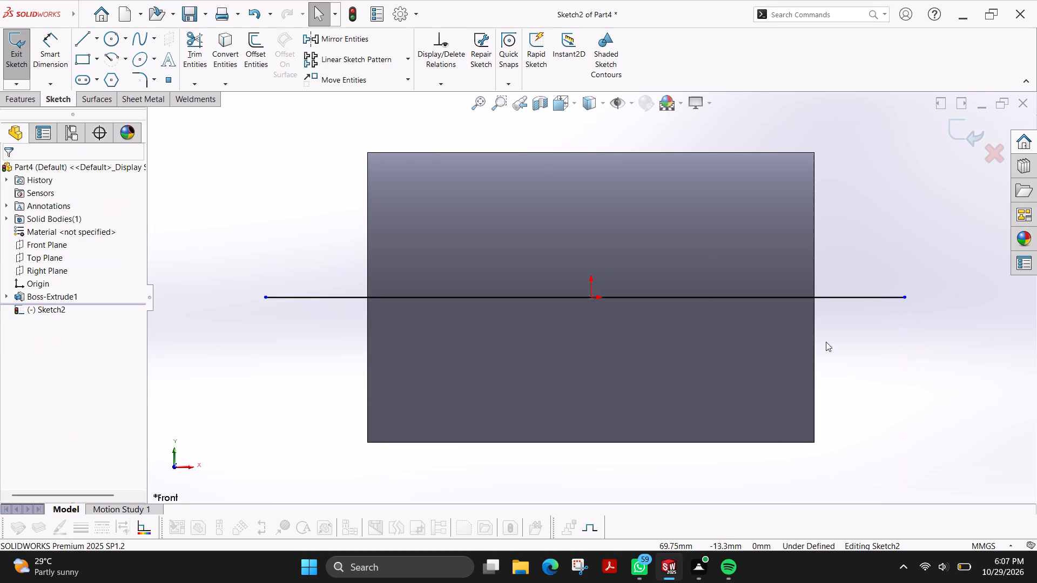
Sketch a circle of about 9.6 mm radius below the cylinder, centred about 46.5 mm directly under the origin.
left_click(106, 41)
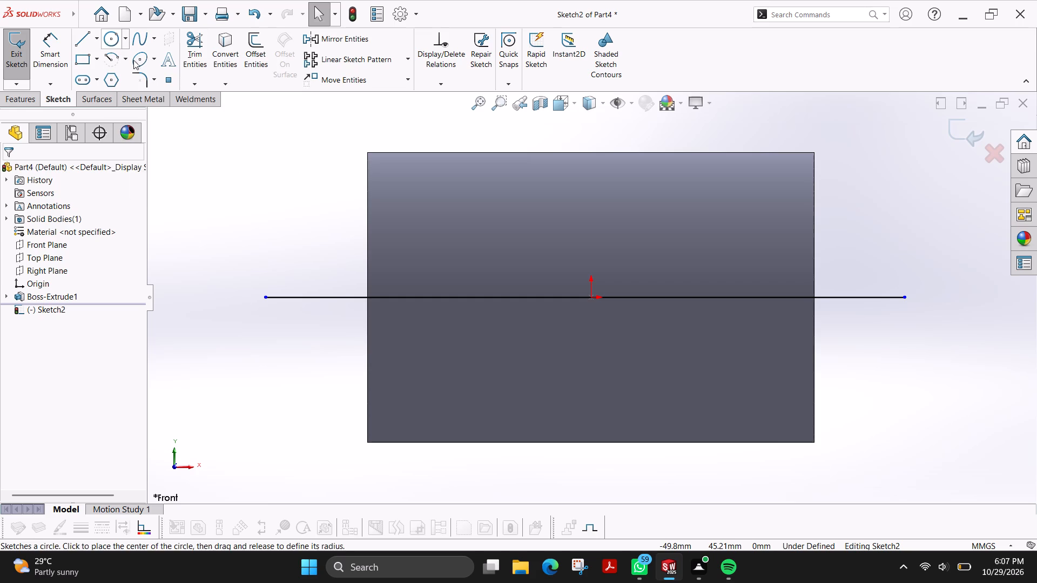
scroll(591, 379, "up", 2)
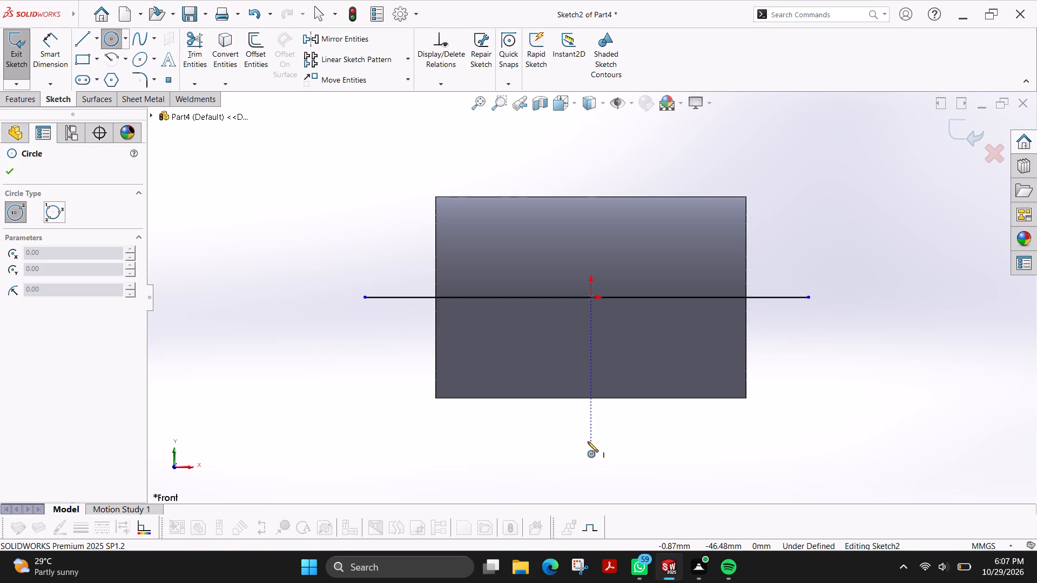
left_click(591, 442)
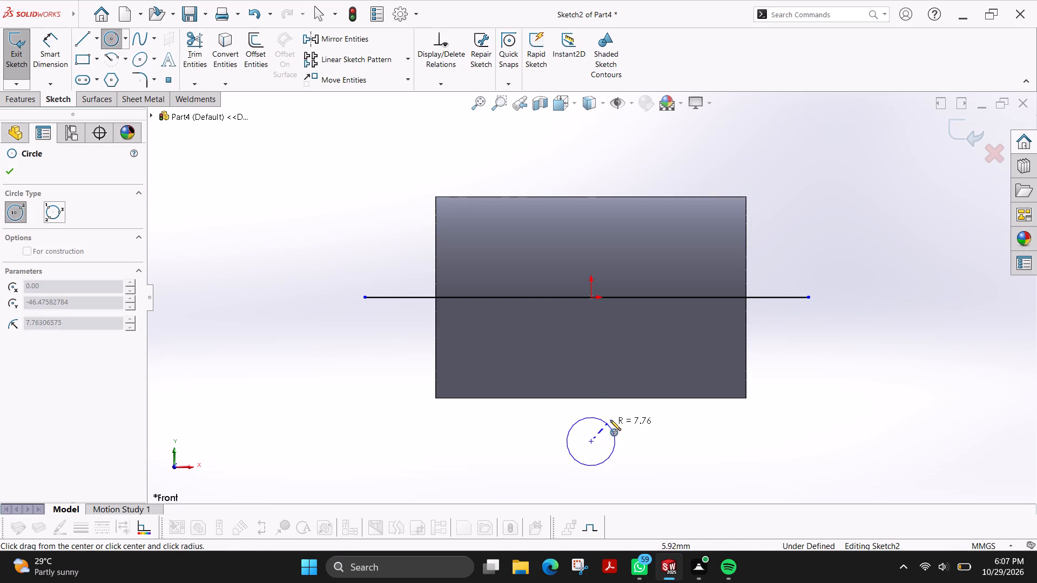
left_click(610, 419)
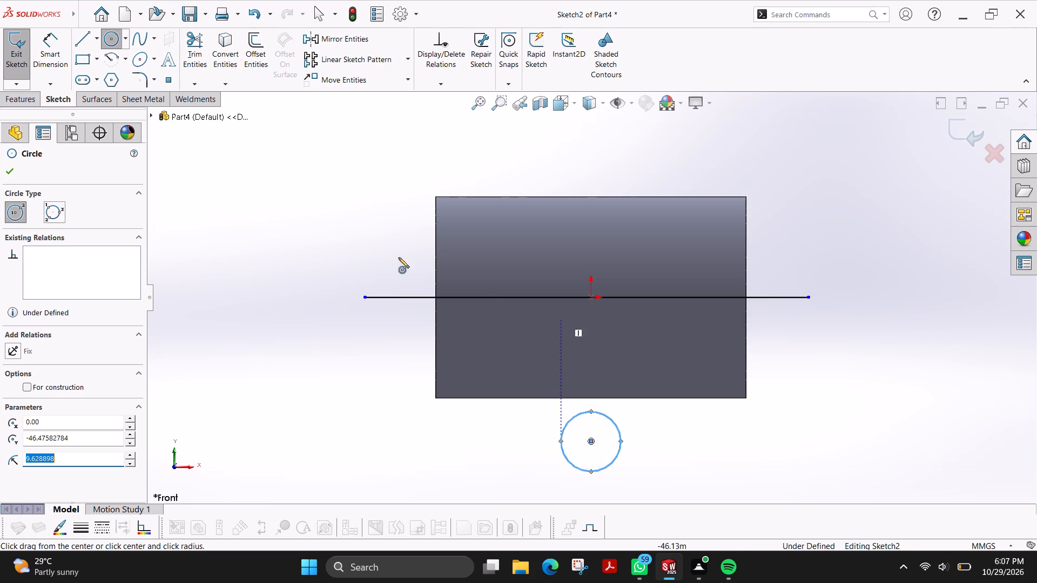
Sketch a small corner rectangle about 6.4 mm wide across the top of the circle below the cylinder.
left_click(79, 63)
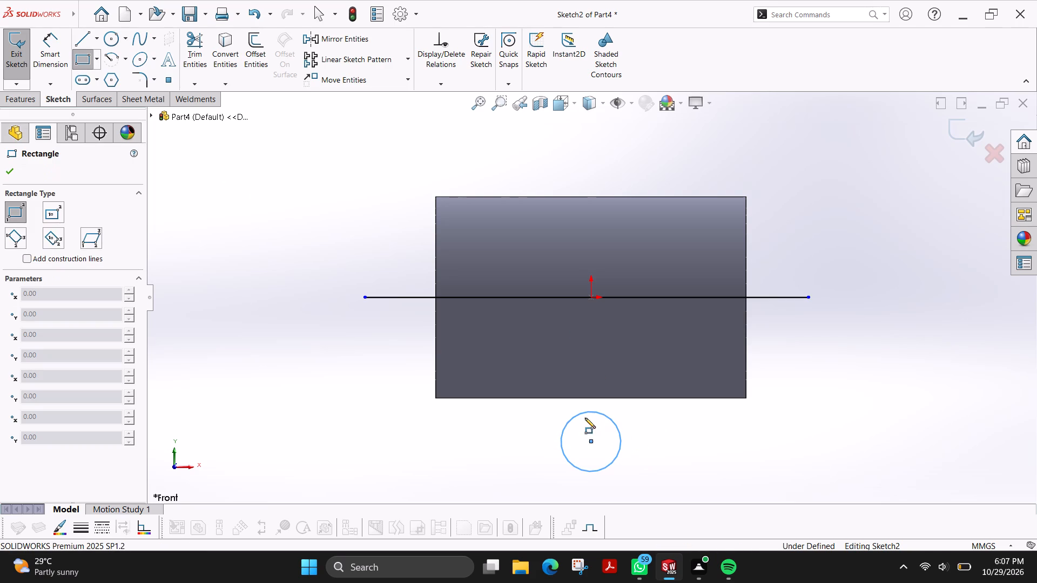
left_click(583, 422)
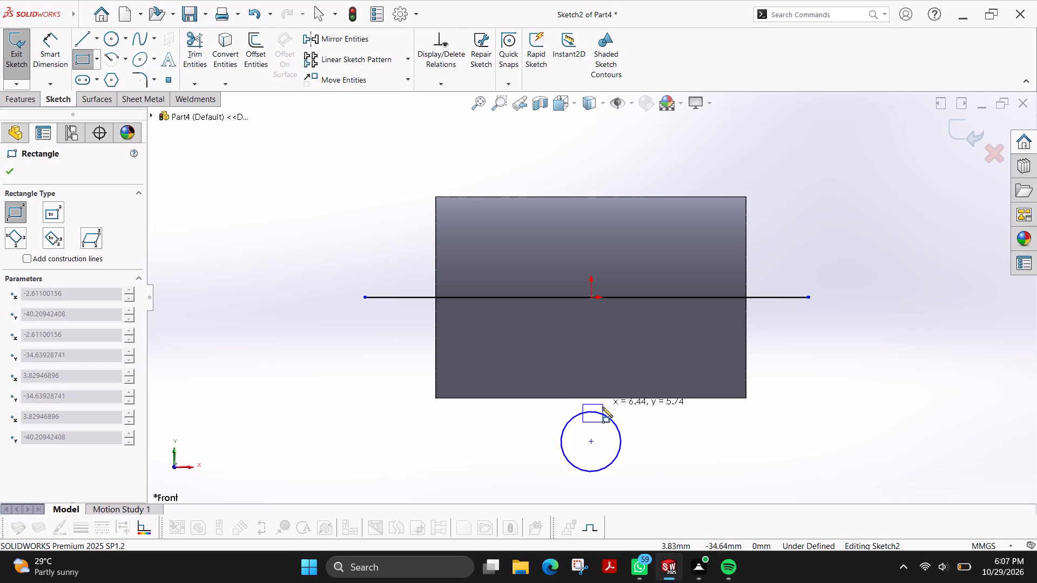
left_click(602, 406)
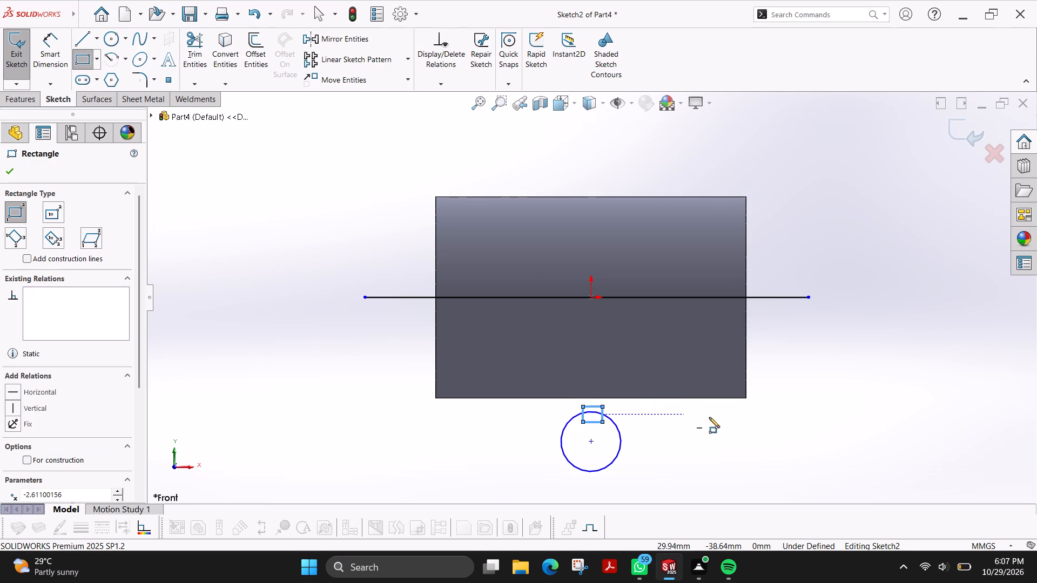
left_click(12, 176)
Draw a vertical line about 46.5 mm long from the origin down to the centre of the circle below the cylinder.
scroll(601, 402, "down", 3)
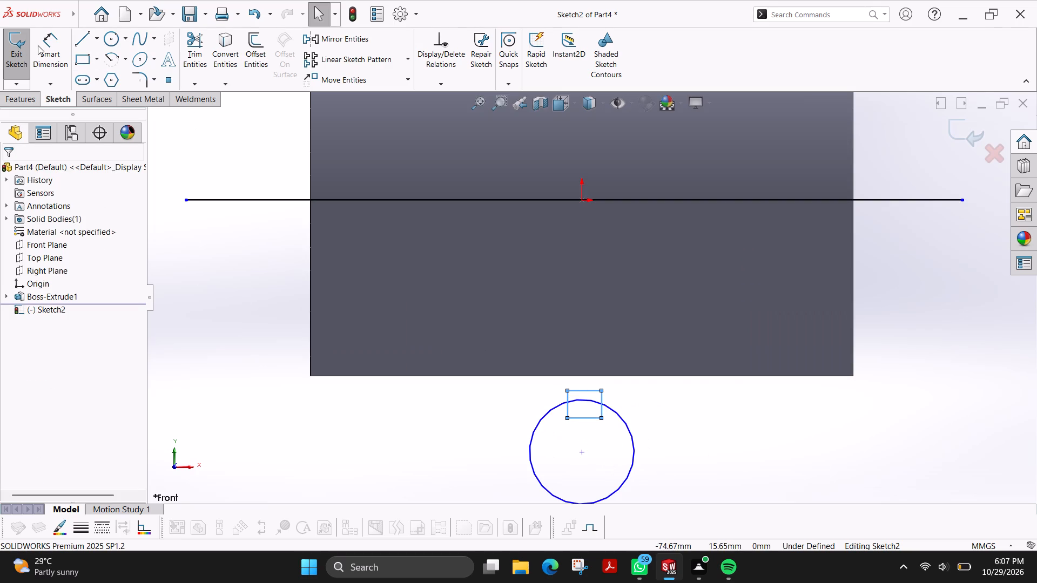
left_click(83, 42)
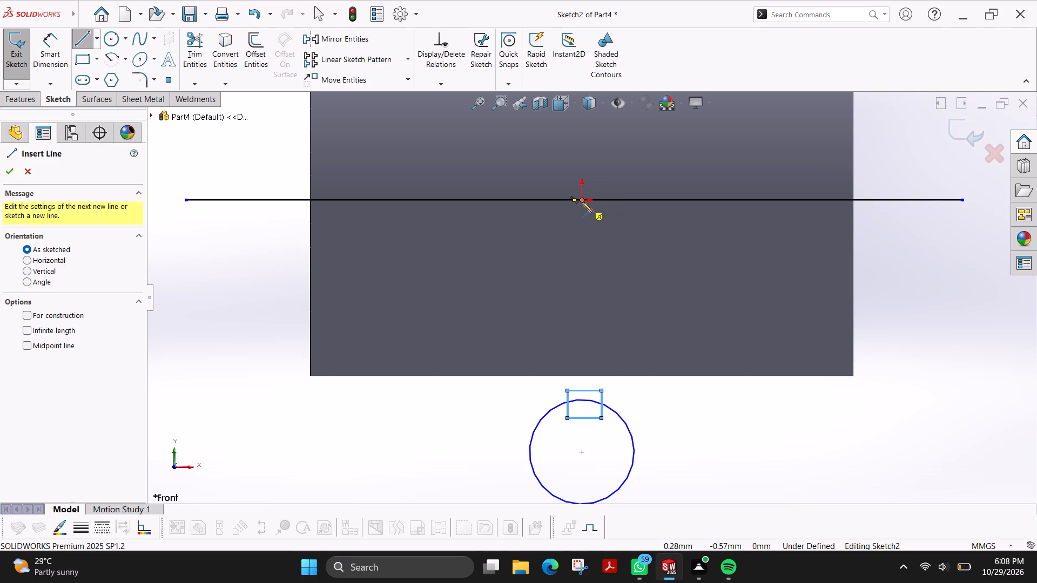
left_click(582, 201)
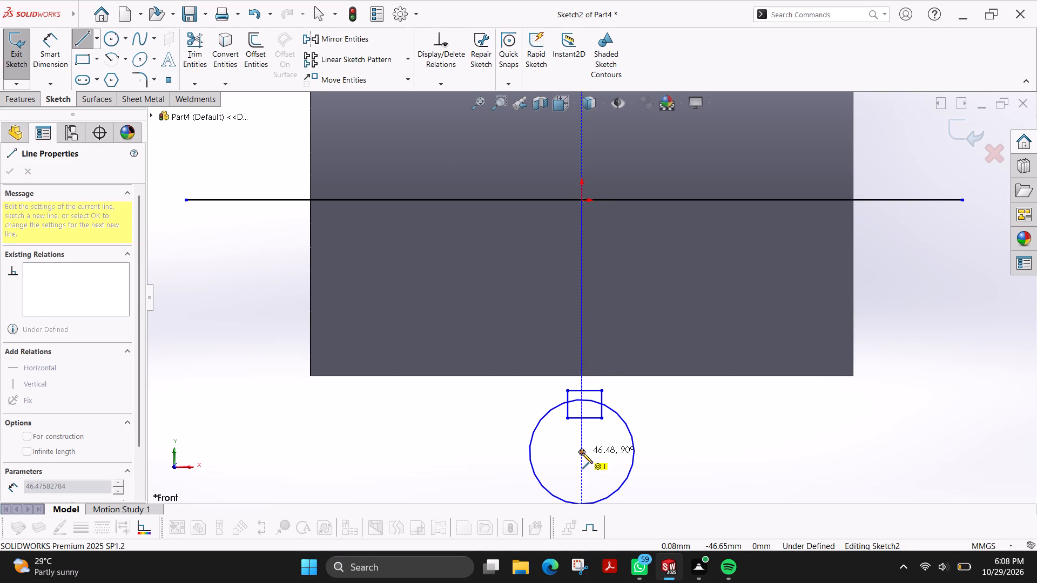
left_click(582, 453)
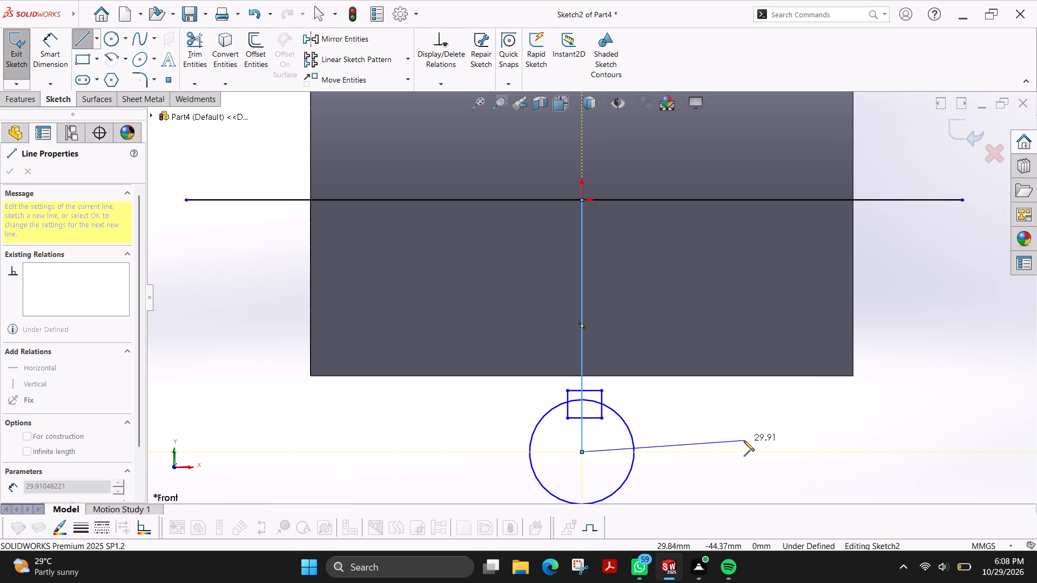
key("Escape")
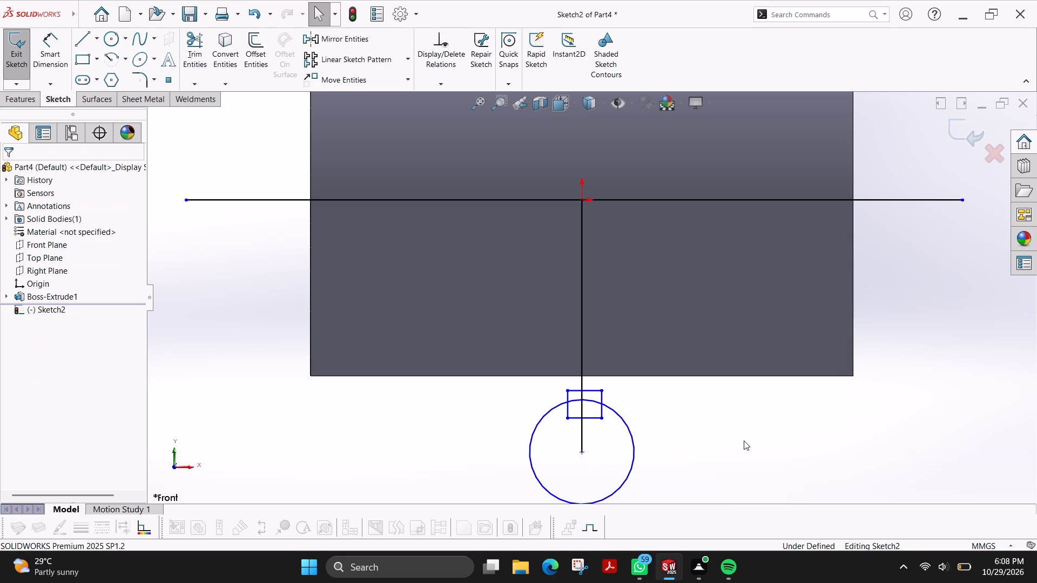
Sketch a larger circle of about 21 mm radius concentric with the small circle below the cylinder.
scroll(744, 440, "up", 1)
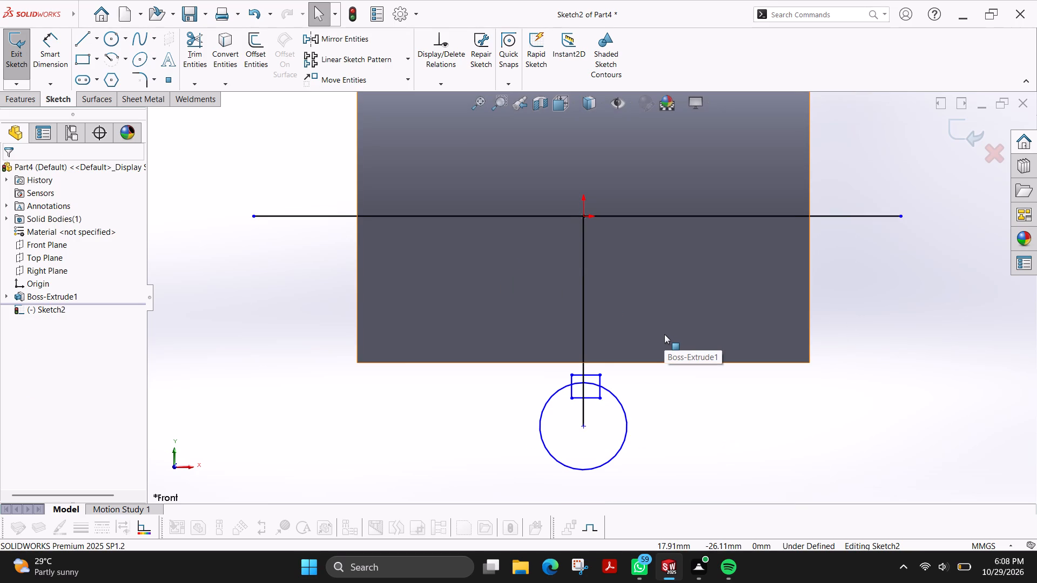
left_click(104, 40)
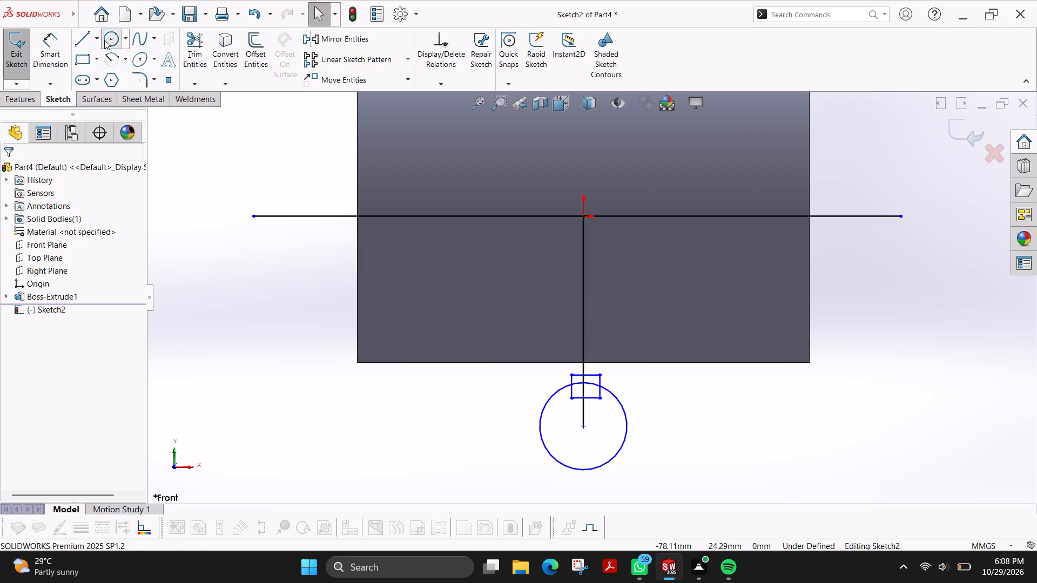
left_click(584, 425)
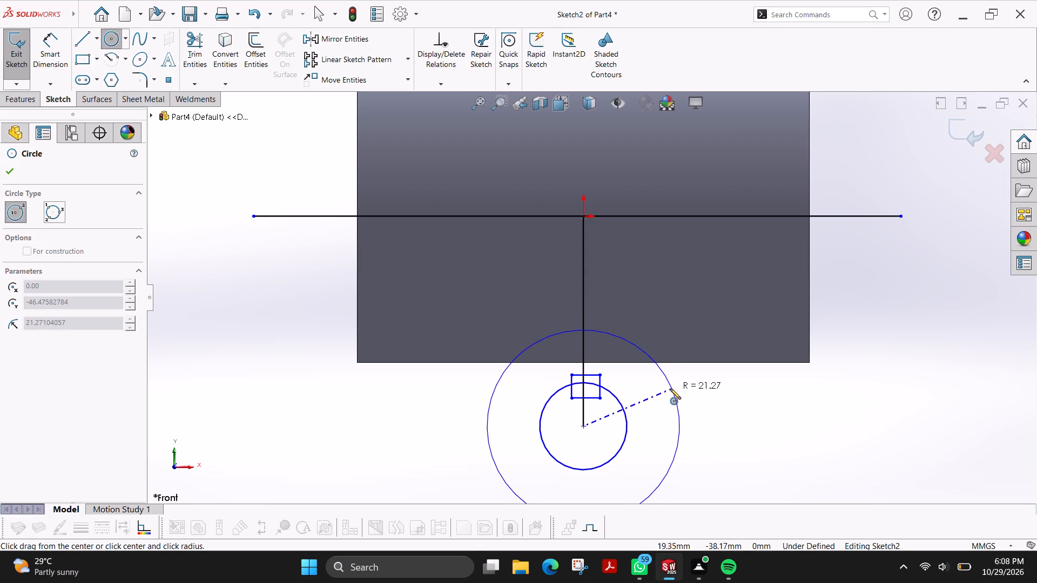
left_click(670, 389)
Draw two vertical lines about 46.5 mm long from the outer circle's left and right quadrant points up to the horizontal axis line.
left_click(85, 43)
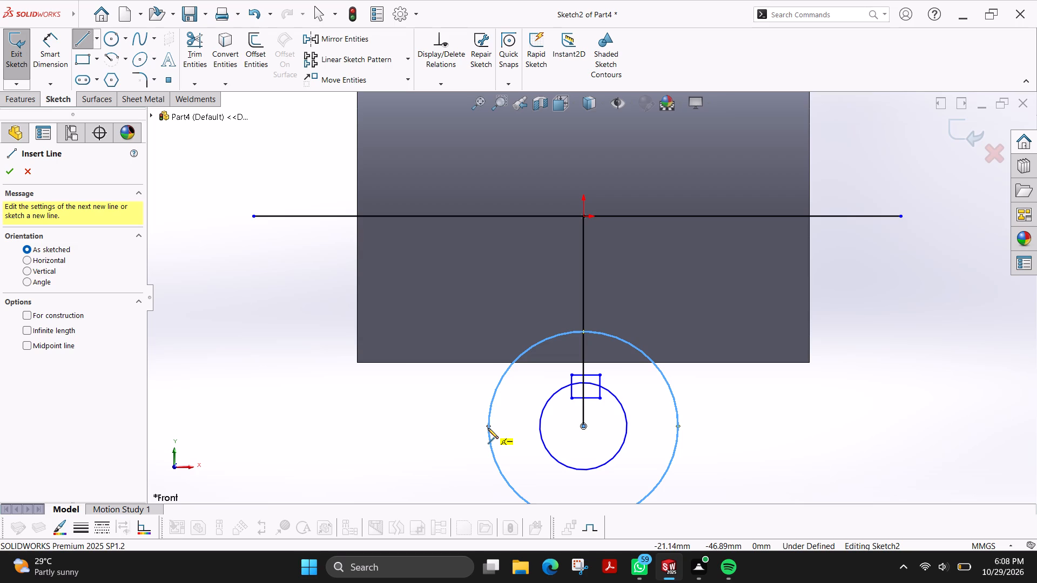
left_click(488, 428)
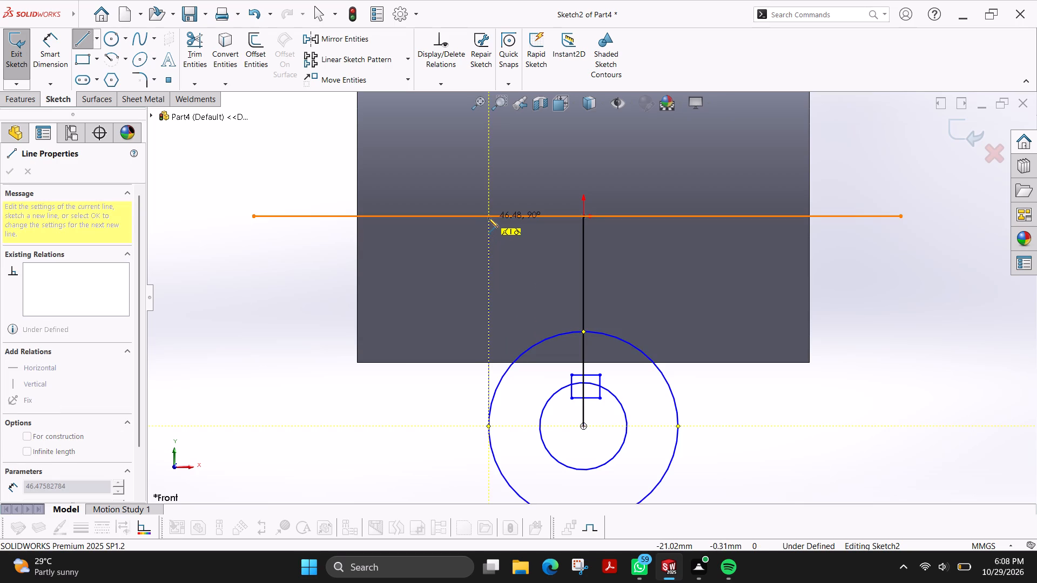
left_click(488, 217)
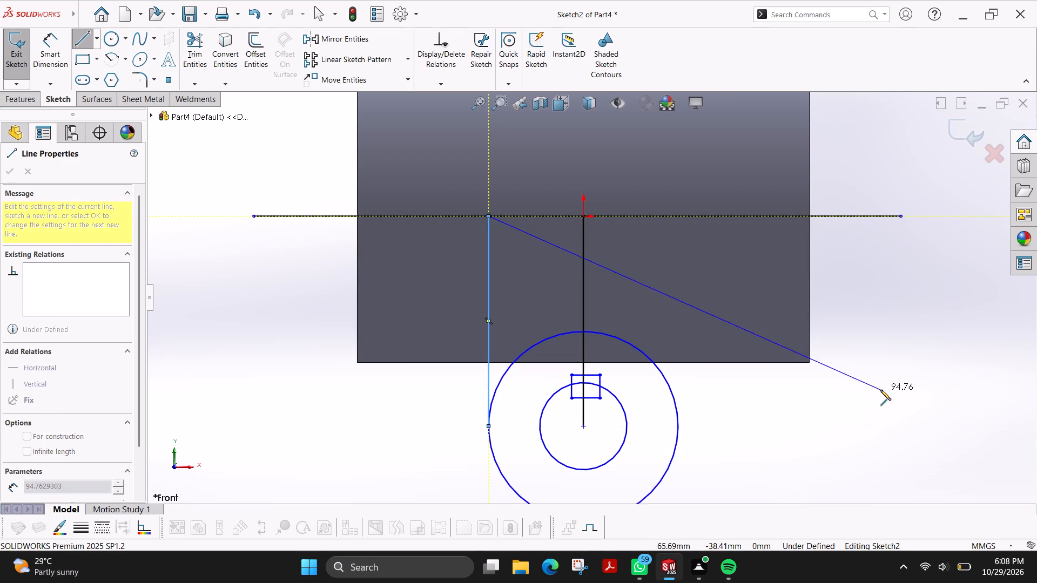
key("Escape")
key("l")
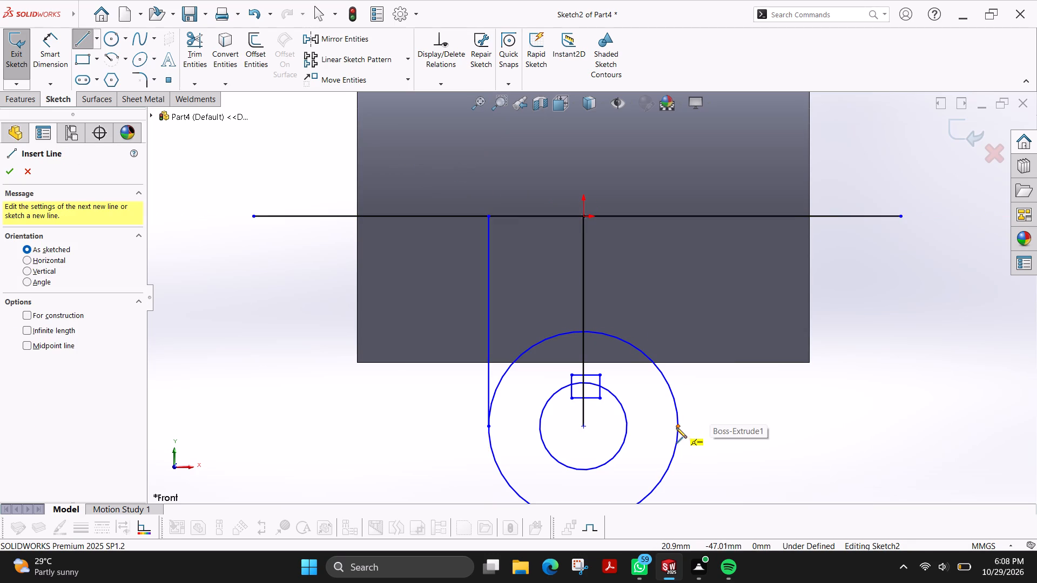
left_click(678, 426)
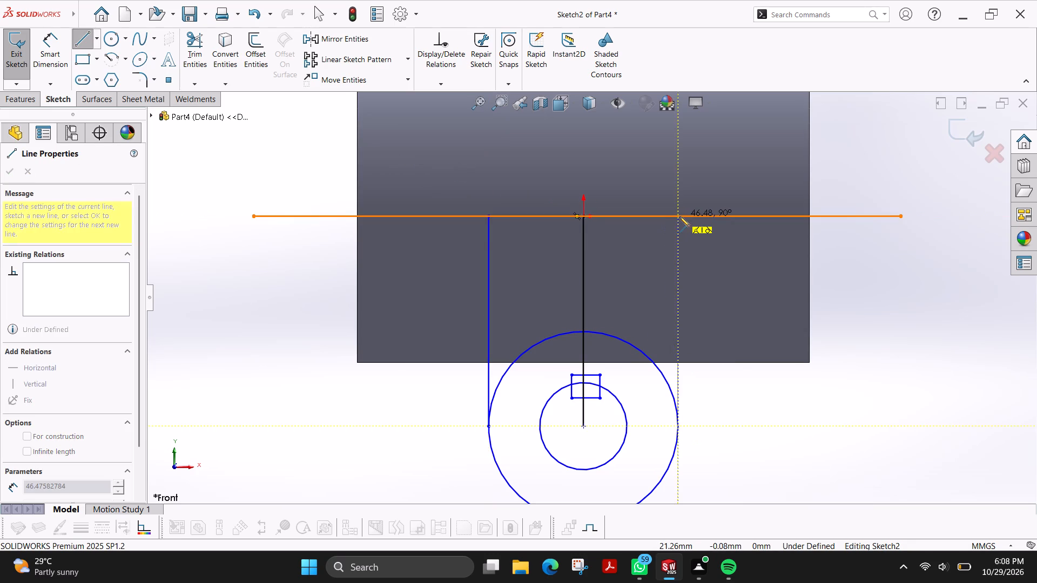
left_click(678, 216)
key("Escape")
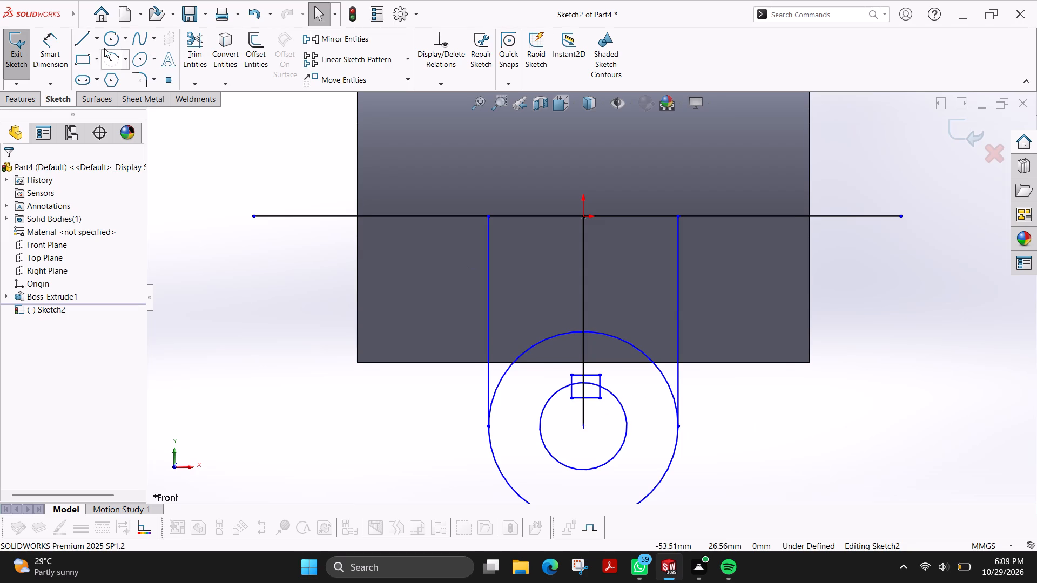
Dimension the inner circle's diameter to 25 mm.
left_click(37, 61)
left_click(625, 414)
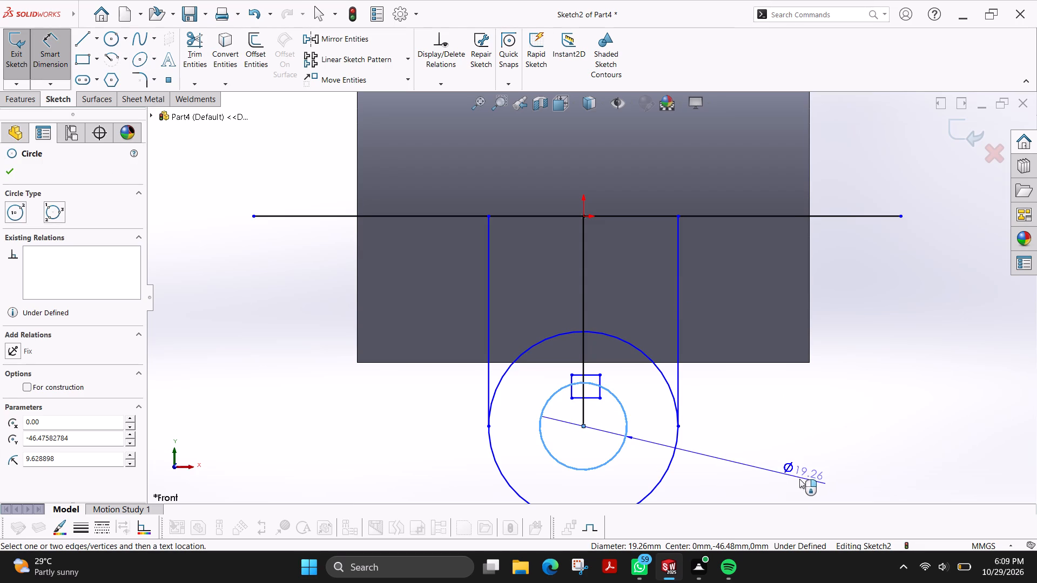
left_click(799, 479)
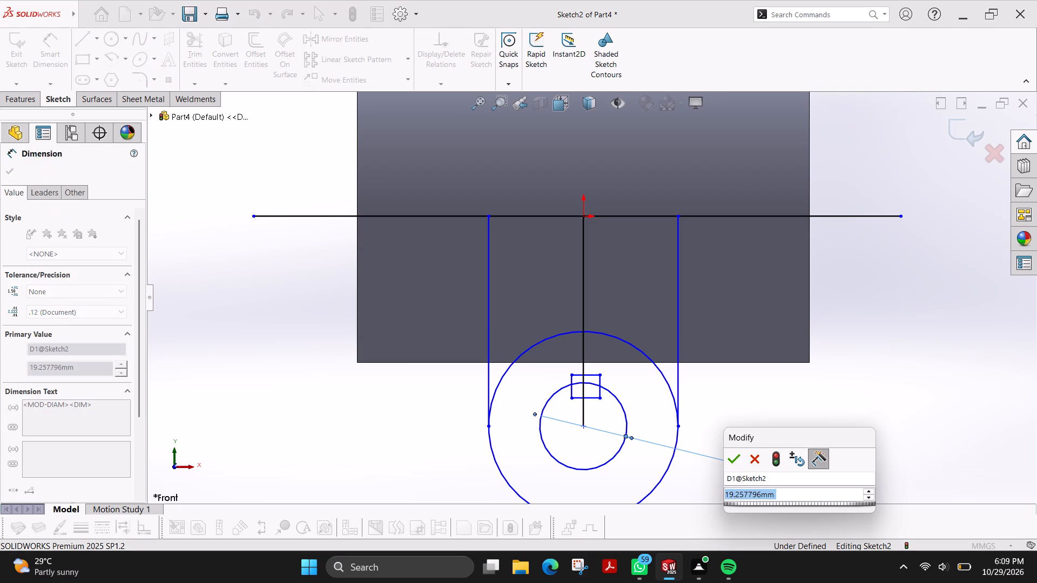
type("25")
key("Return")
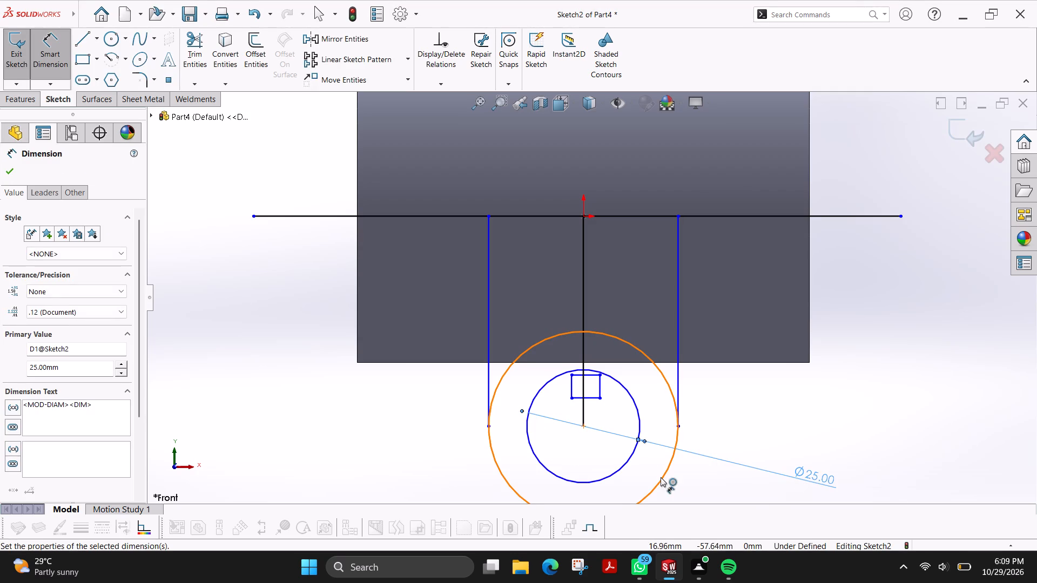
Dimension the outer circle's diameter as 22.5+22.5, giving 45 mm.
left_click(661, 477)
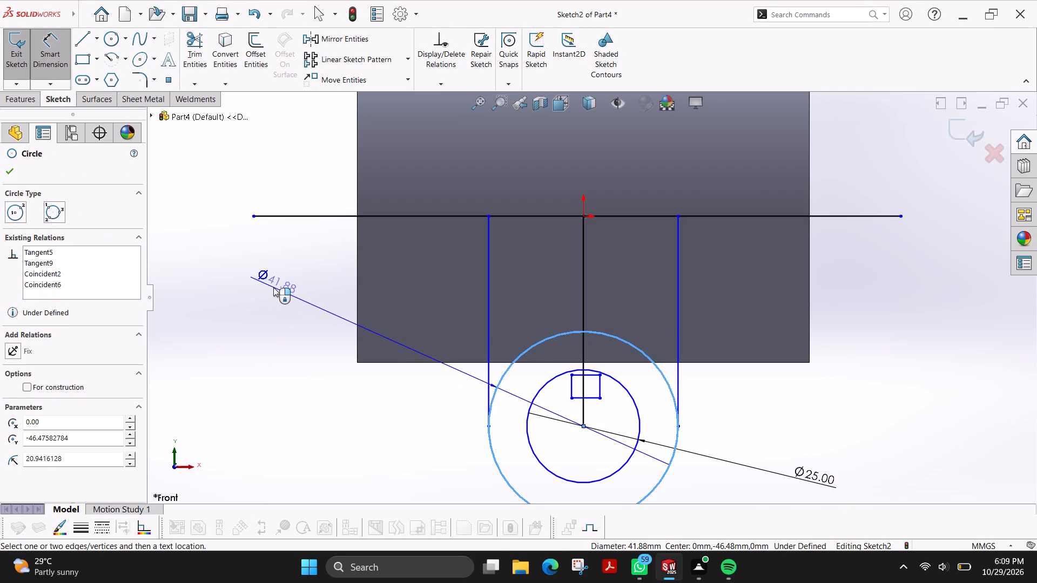
left_click(273, 287)
type("22.5+22.")
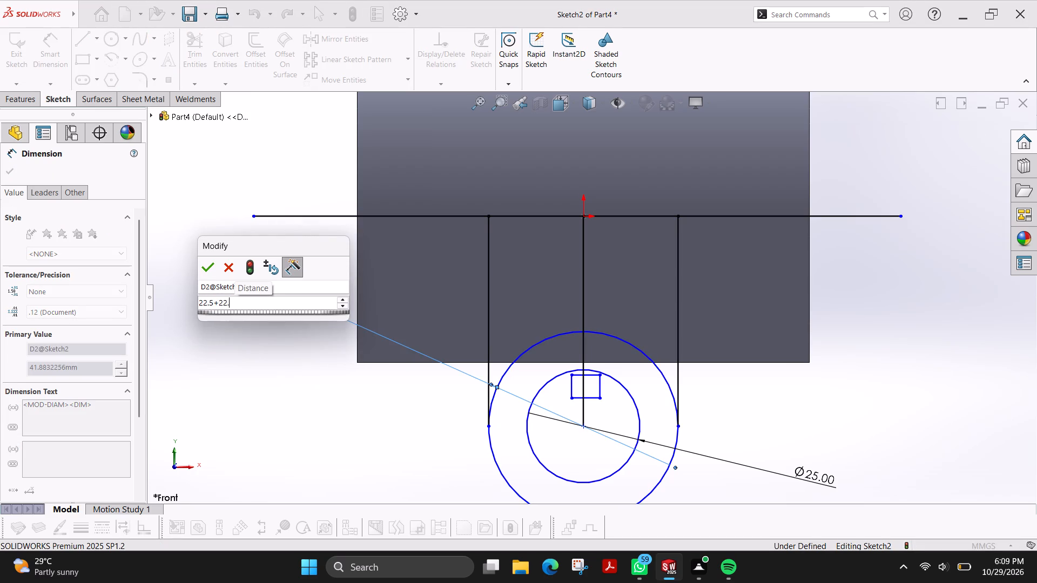
key("5")
key("Return")
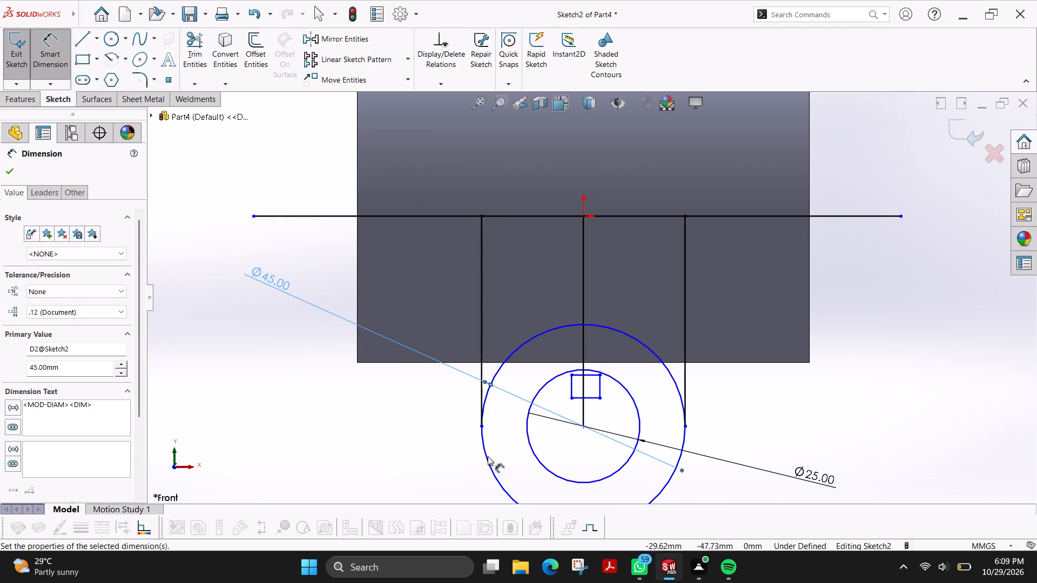
Dimension the vertical distance between the circles' centre and the origin to 52 mm.
left_click(582, 426)
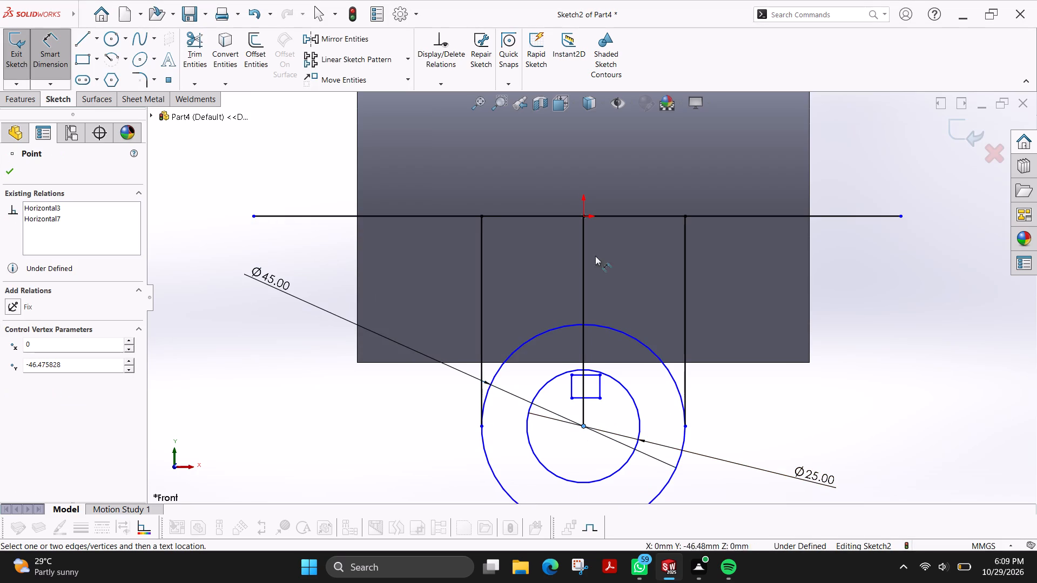
left_click(582, 218)
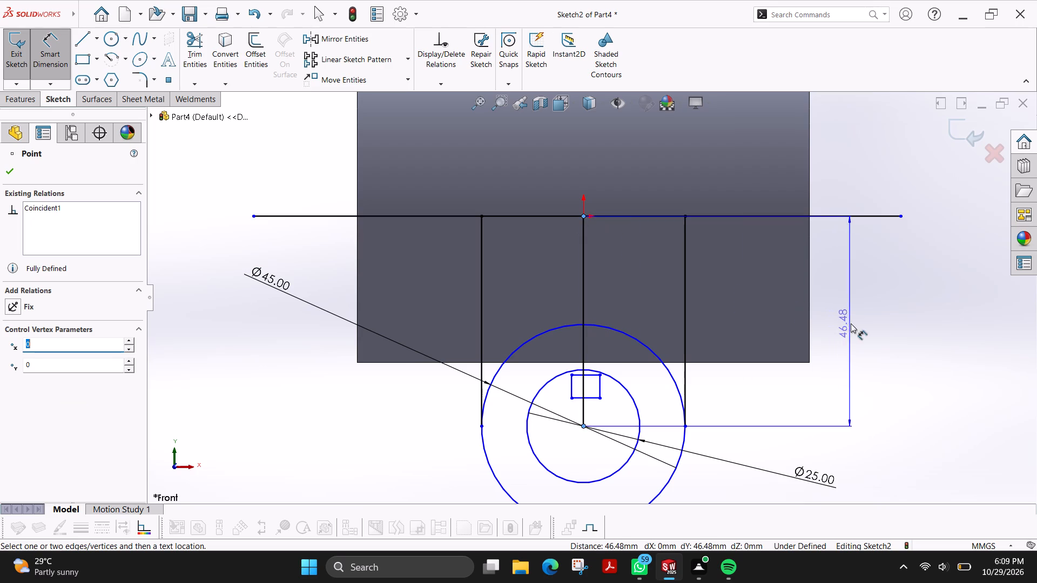
left_click(868, 324)
type("52")
key("Return")
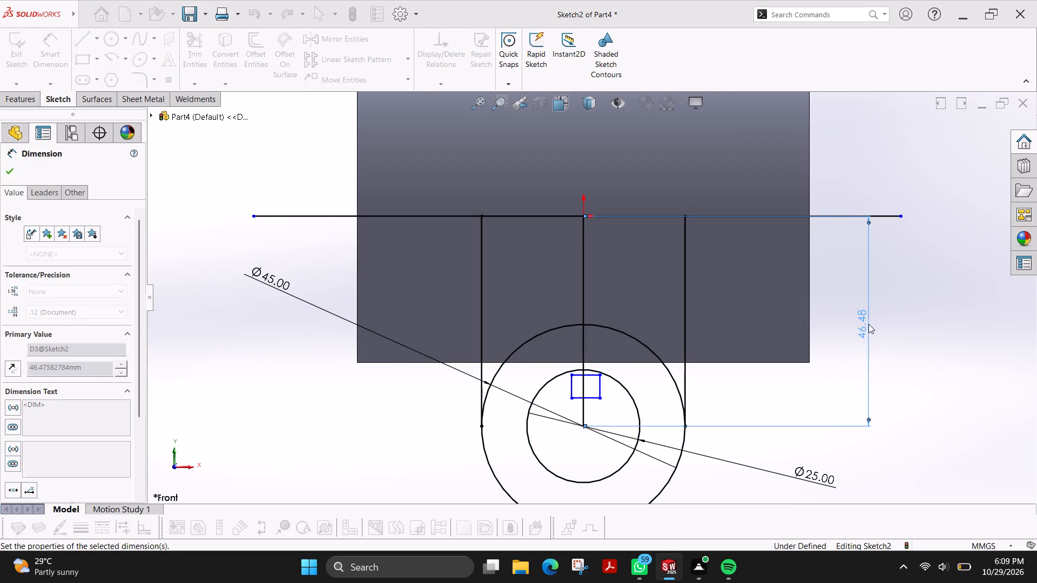
Dimension the width of the small rectangle above the inner circle to 10 mm.
scroll(698, 378, "up", 1)
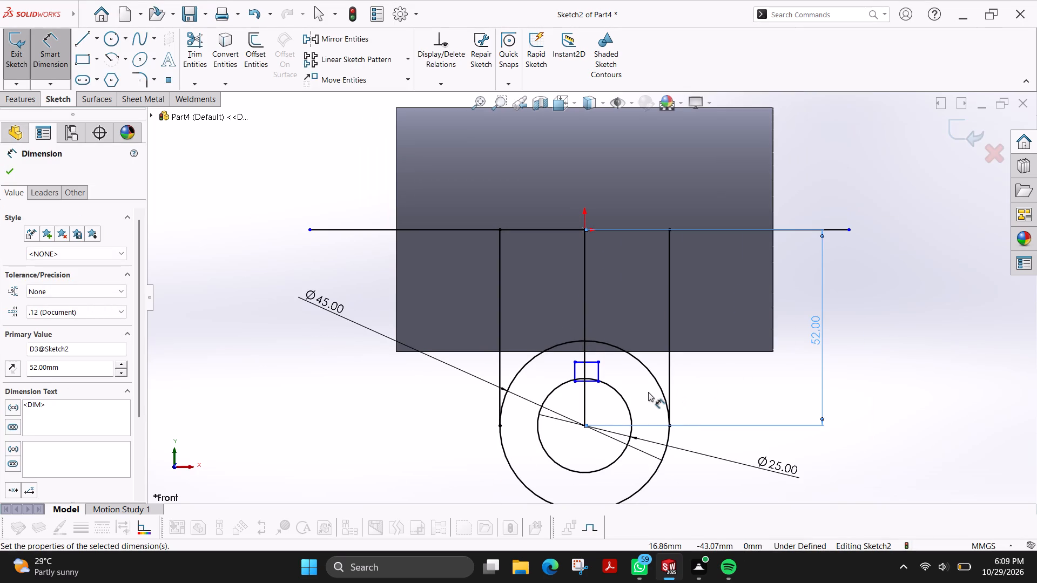
scroll(648, 392, "down", 2)
scroll(547, 360, "down", 2)
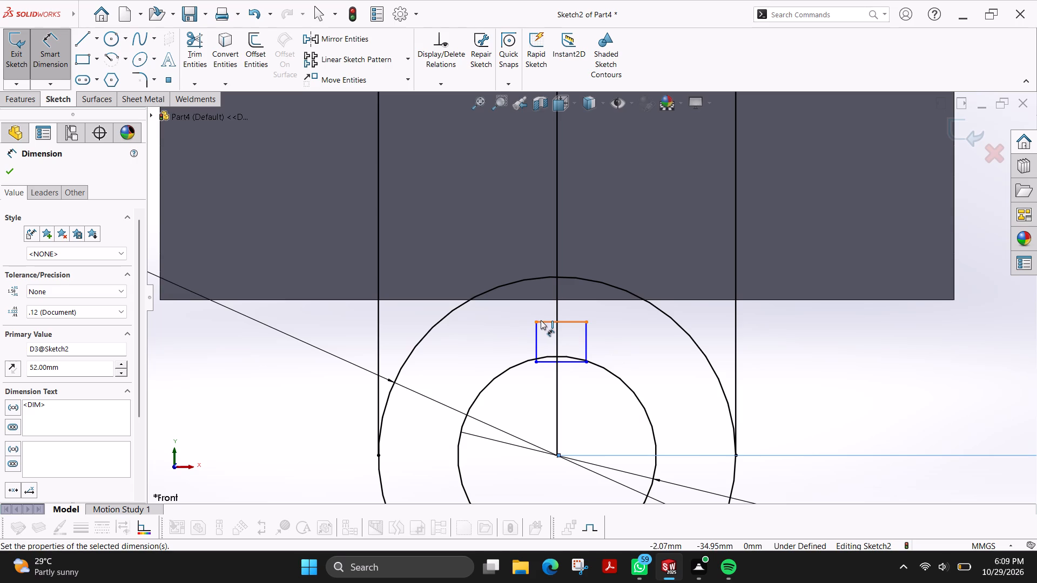
left_click(569, 324)
left_click(601, 211)
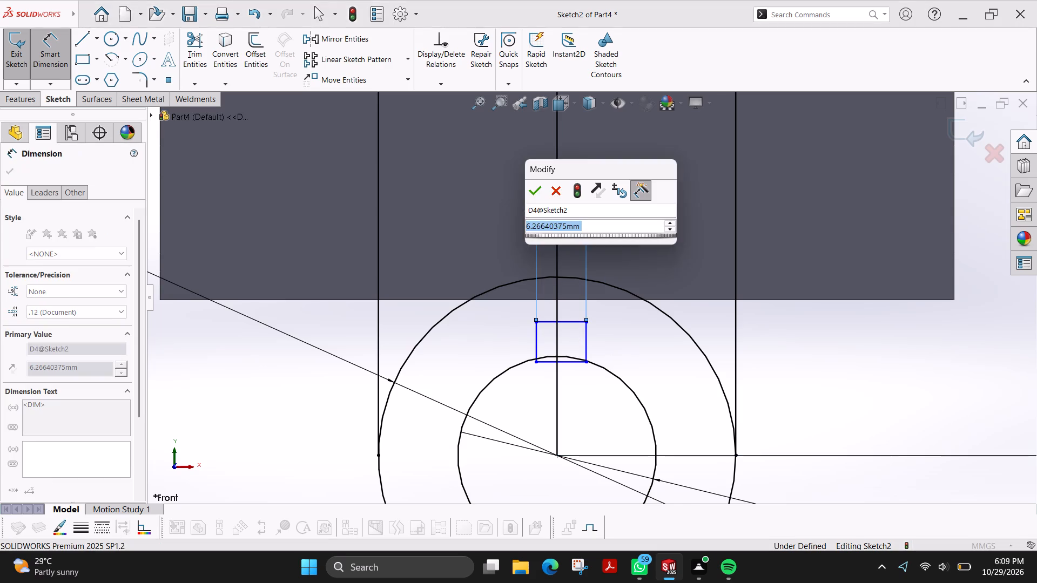
type("10")
key("Return")
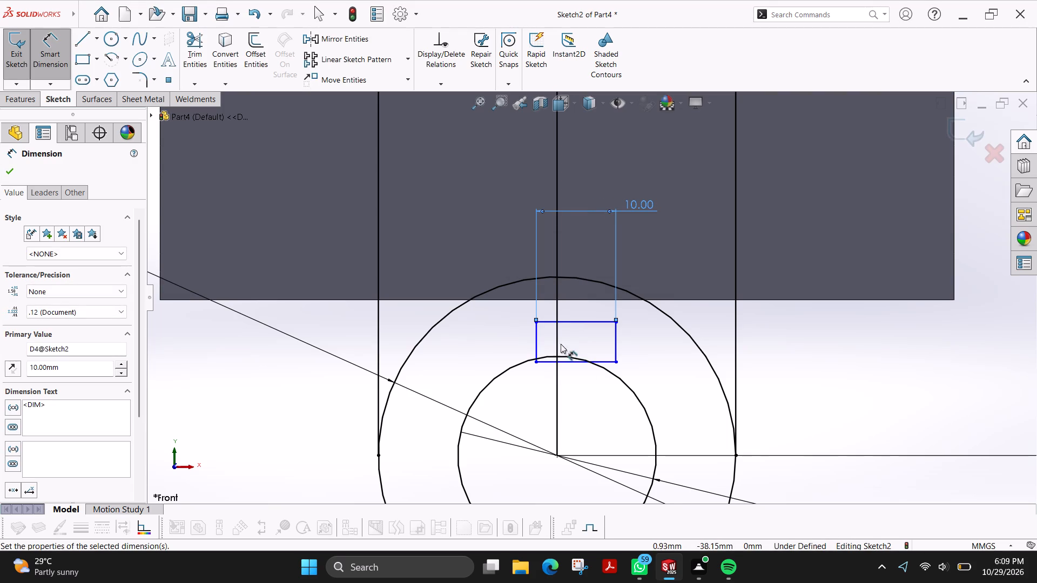
Dimension the rectangle's left side 5 mm from the vertical centre line to centre the rectangle, and finish dimensioning.
left_click(557, 338)
left_click(534, 337)
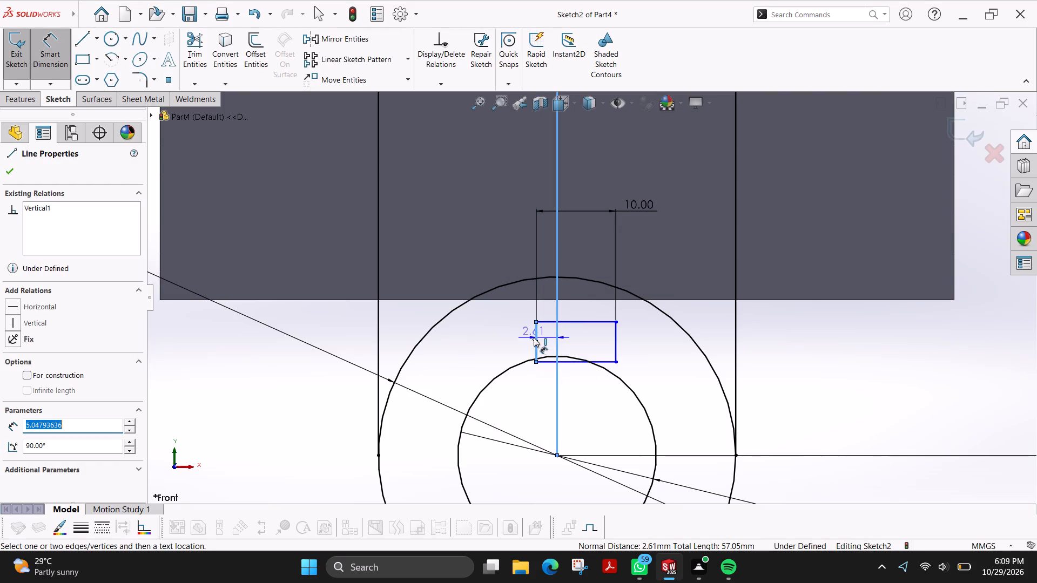
left_click(476, 226)
key("5")
key("Return")
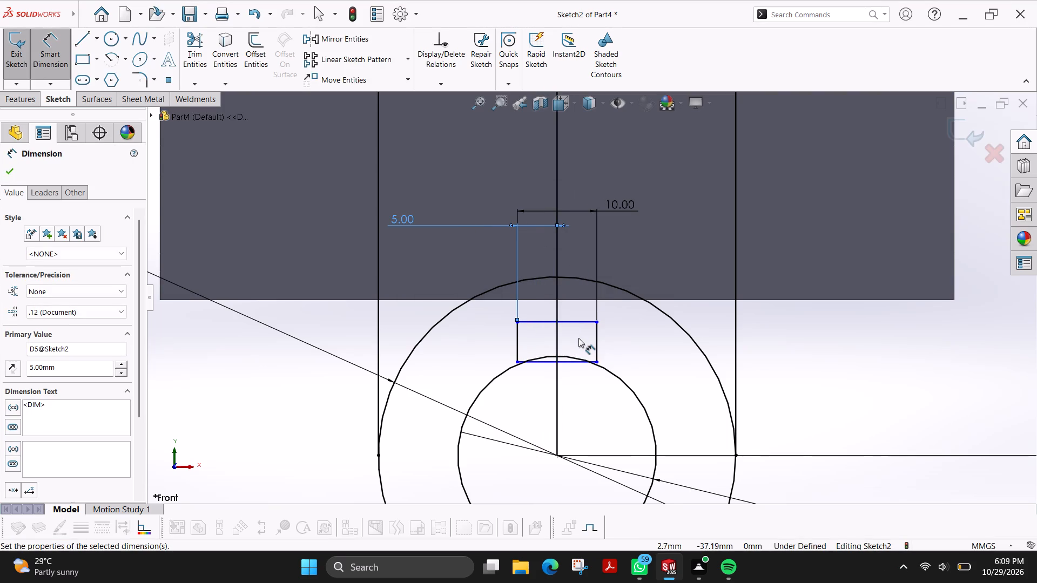
scroll(577, 338, "down", 3)
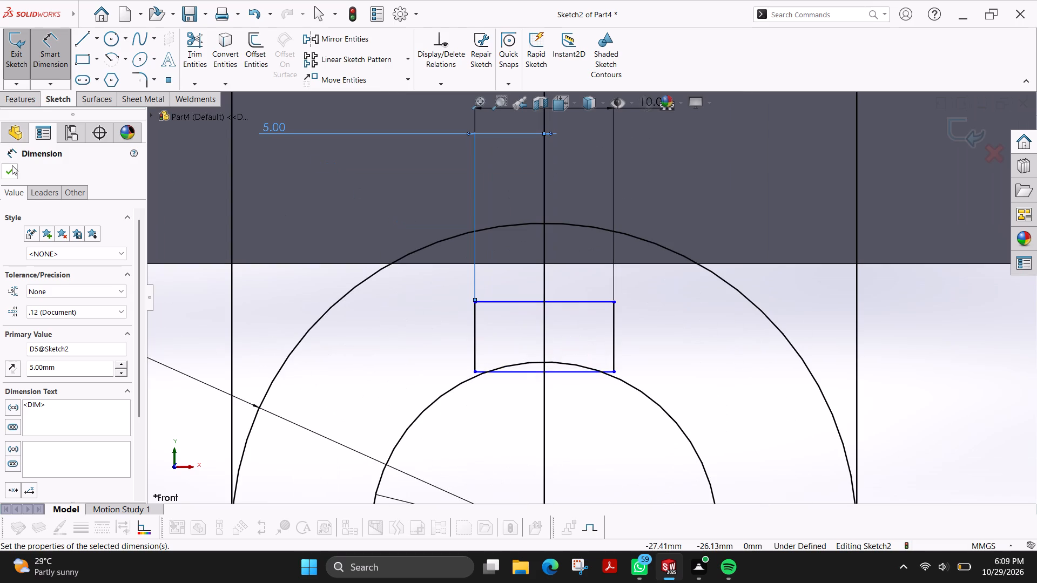
left_click(12, 165)
Move the rectangle's bottom edge down so that it lies fully inside the inner circle.
left_click_drag(565, 373, 564, 394)
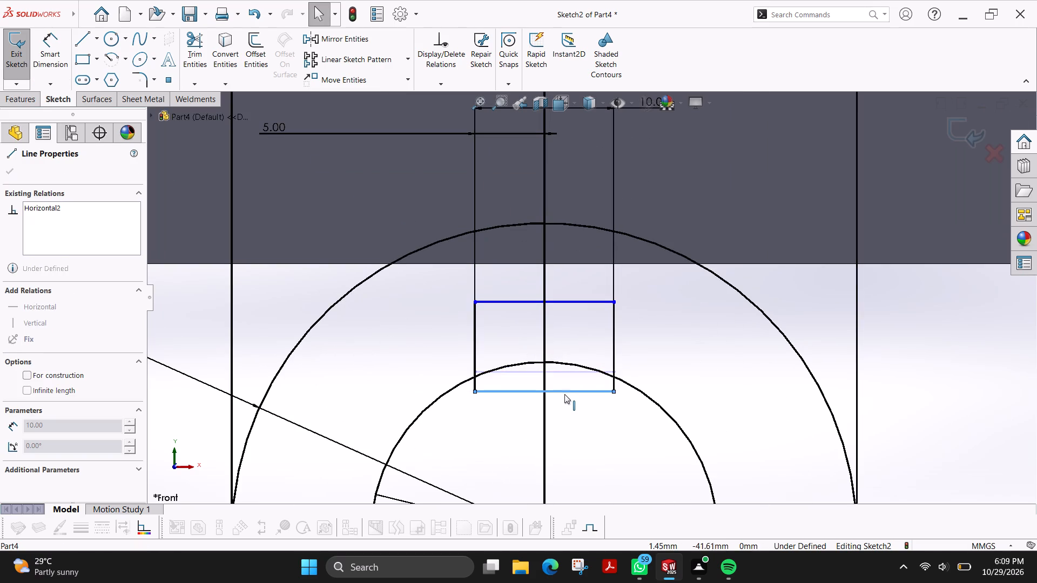
left_click_drag(564, 394, 564, 399)
scroll(675, 391, "up", 2)
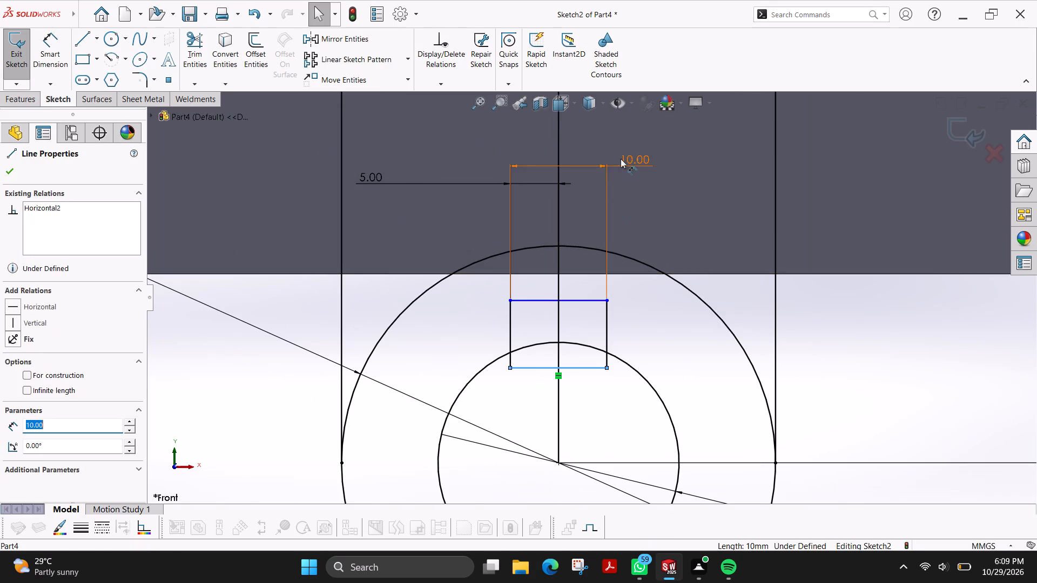
left_click(10, 177)
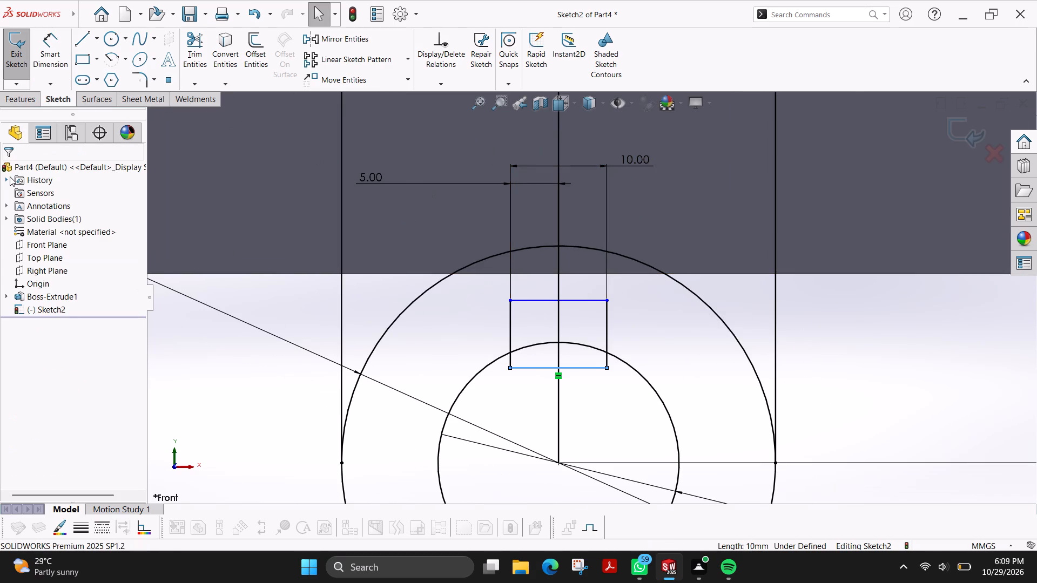
Trim the bore circle's arc, the small rectangle's bottom edge and its protruding side ends to form an open keyway.
left_click(199, 45)
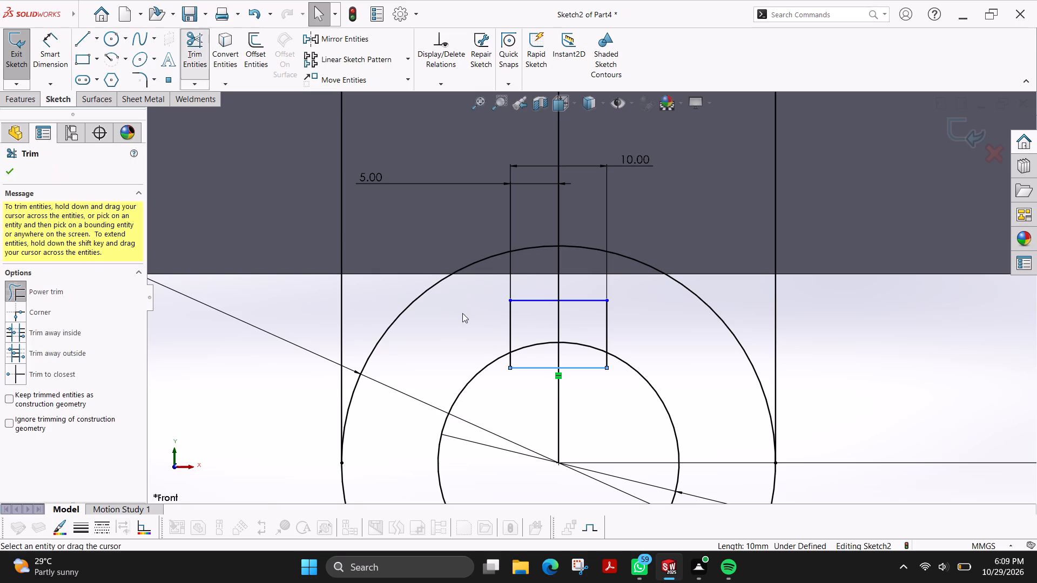
left_click_drag(535, 335, 531, 367)
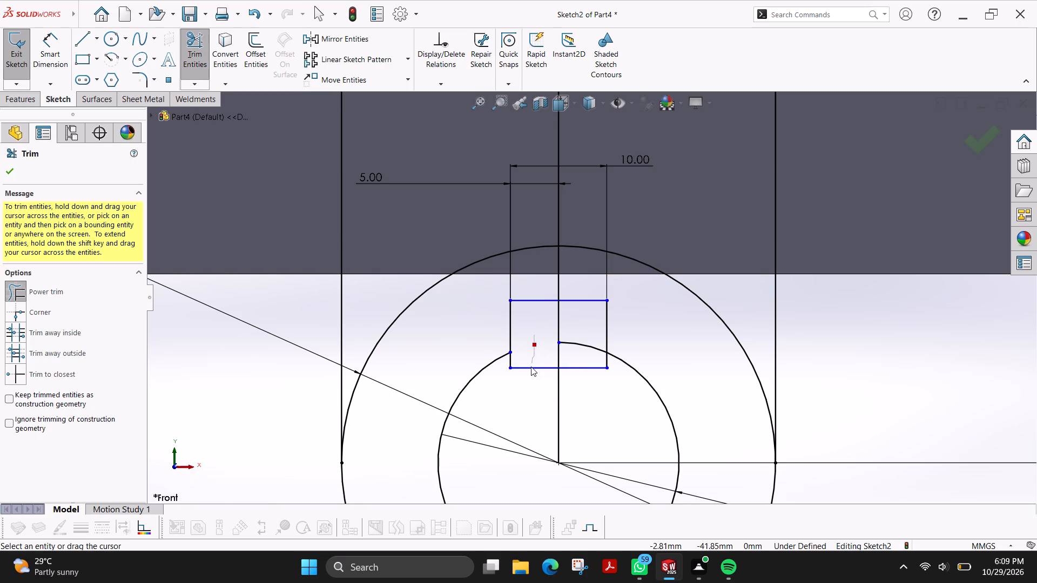
left_click_drag(531, 367, 529, 387)
left_click_drag(588, 334, 598, 377)
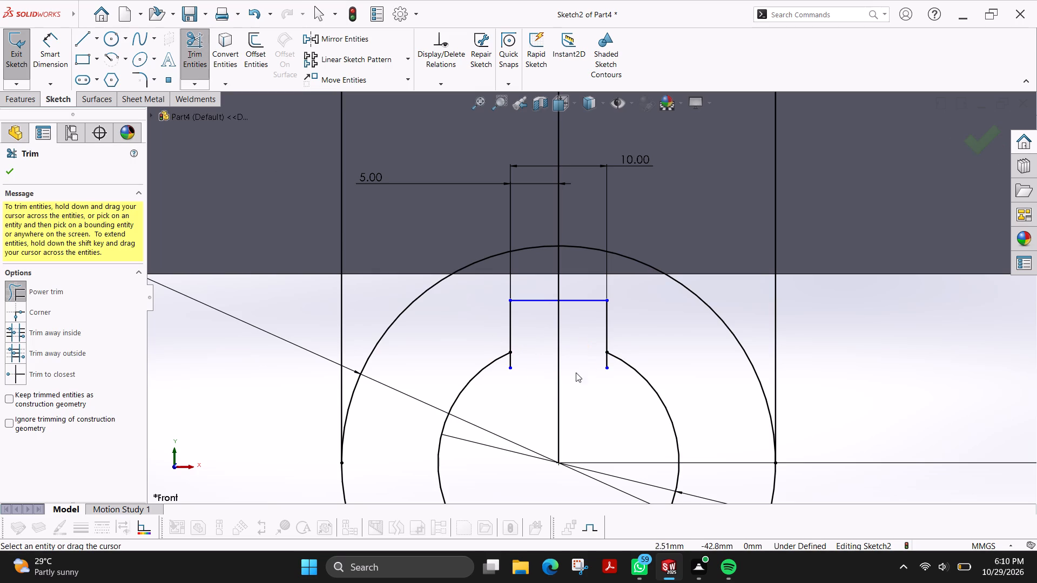
left_click_drag(506, 369, 510, 361)
left_click_drag(514, 358, 523, 358)
left_click_drag(523, 358, 504, 365)
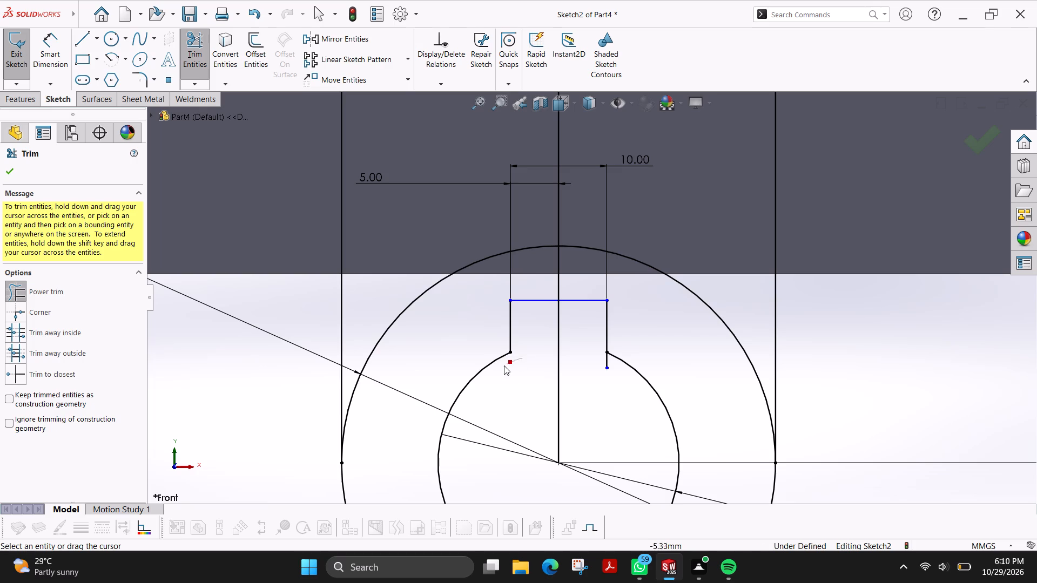
left_click_drag(504, 365, 500, 370)
left_click_drag(616, 371, 608, 364)
Dimension the keyway's left side to 5 mm and finish dimensioning.
left_click(51, 57)
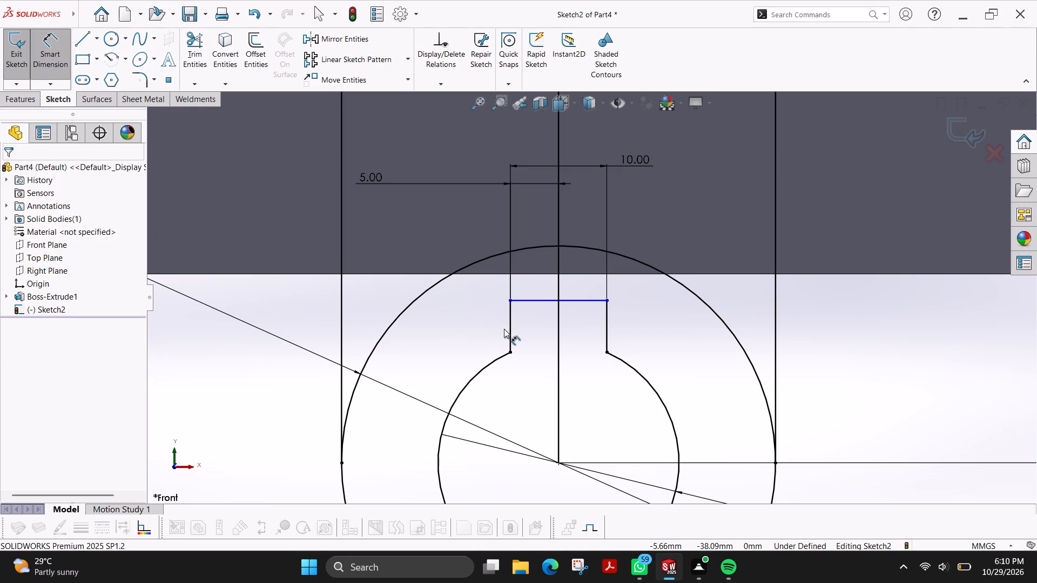
left_click(510, 329)
left_click(270, 330)
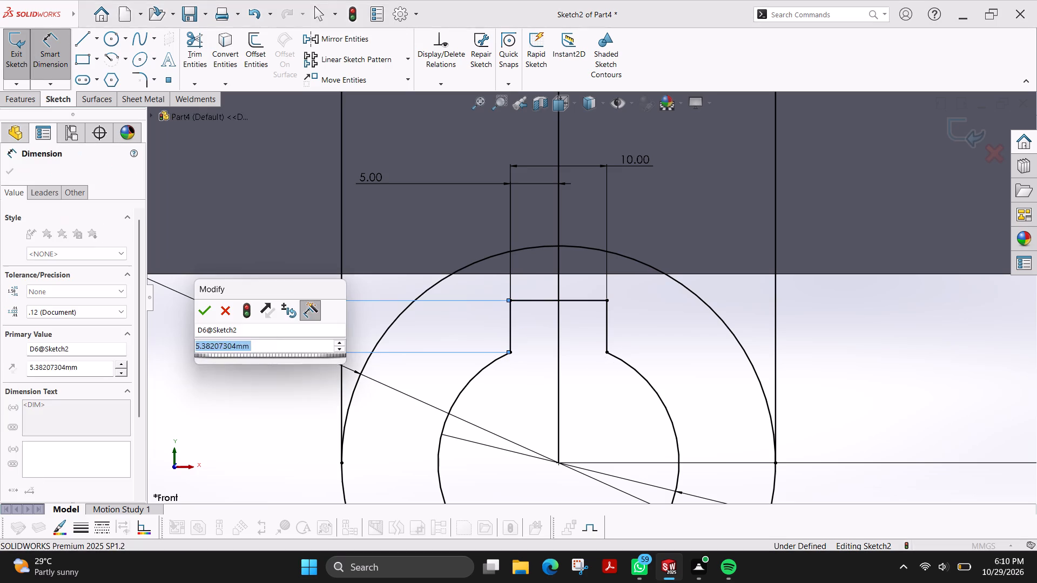
key("5")
key("Return")
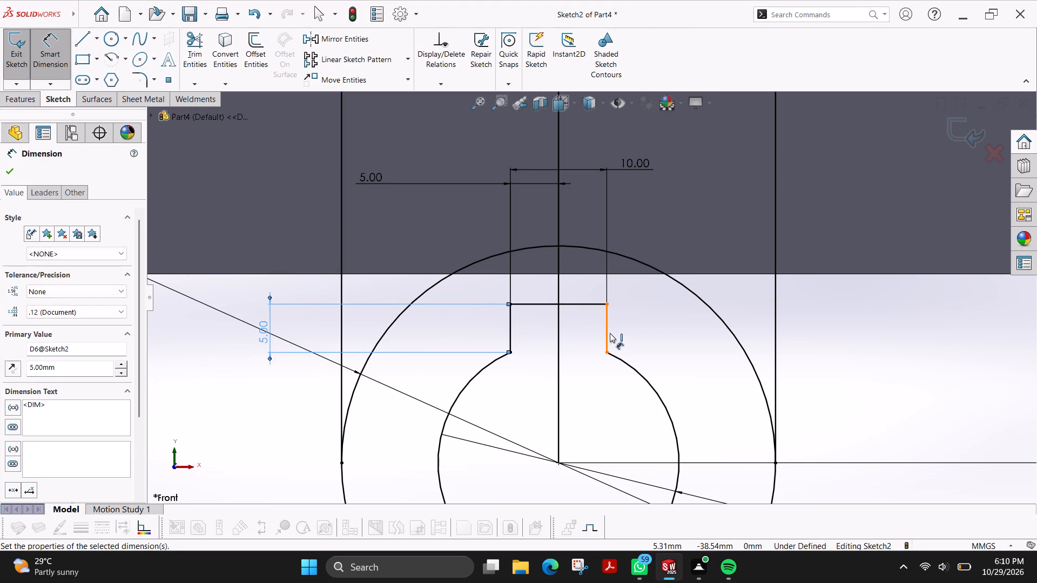
left_click(609, 333)
key("Escape")
key("Escape")
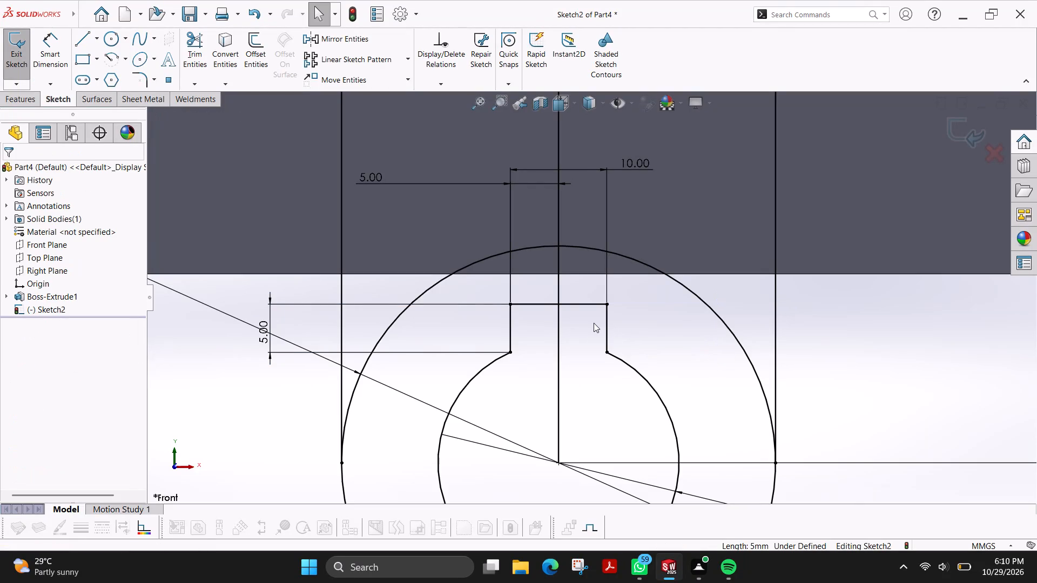
Trim away the upper half of the 45 mm circle between the two vertical tangent lines.
scroll(594, 323, "up", 3)
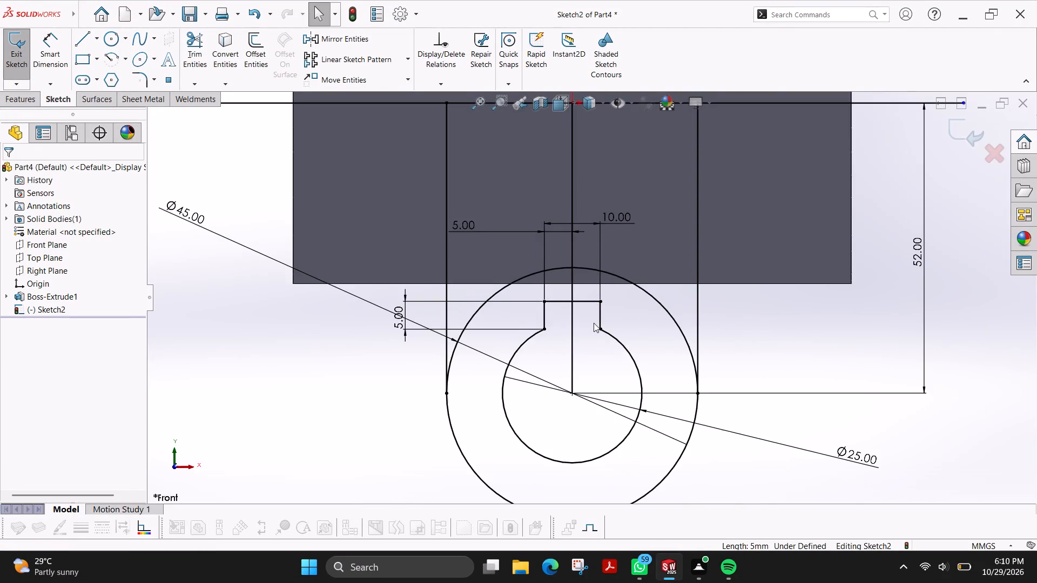
scroll(594, 323, "up", 1)
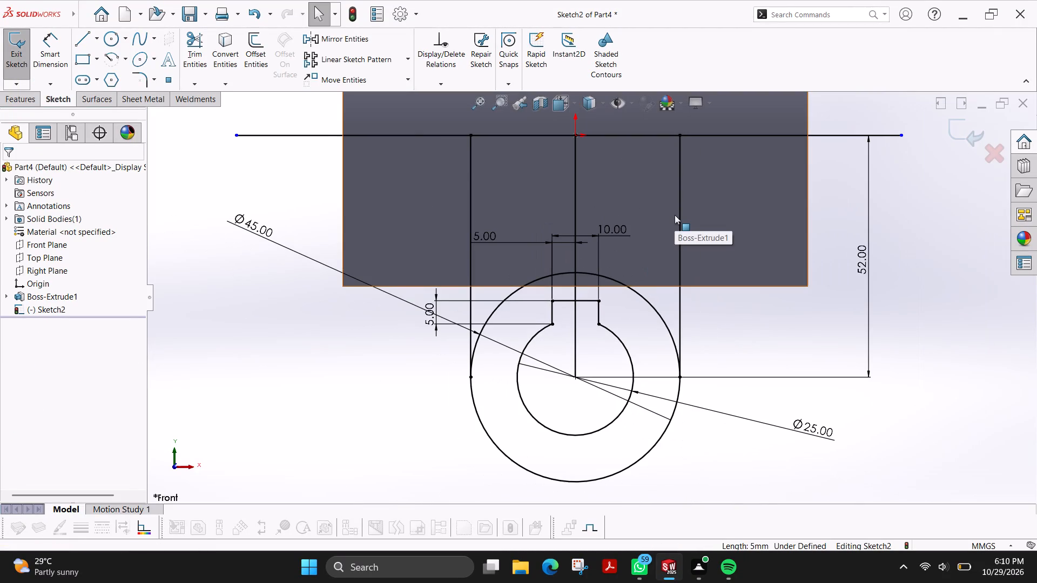
left_click(205, 51)
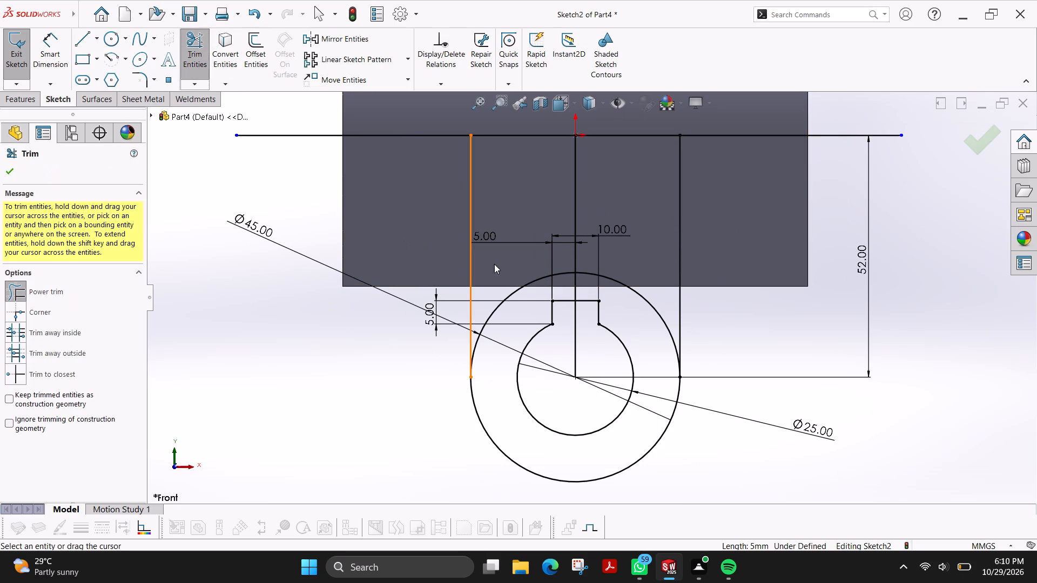
left_click_drag(507, 269, 519, 297)
left_click_drag(639, 261, 635, 292)
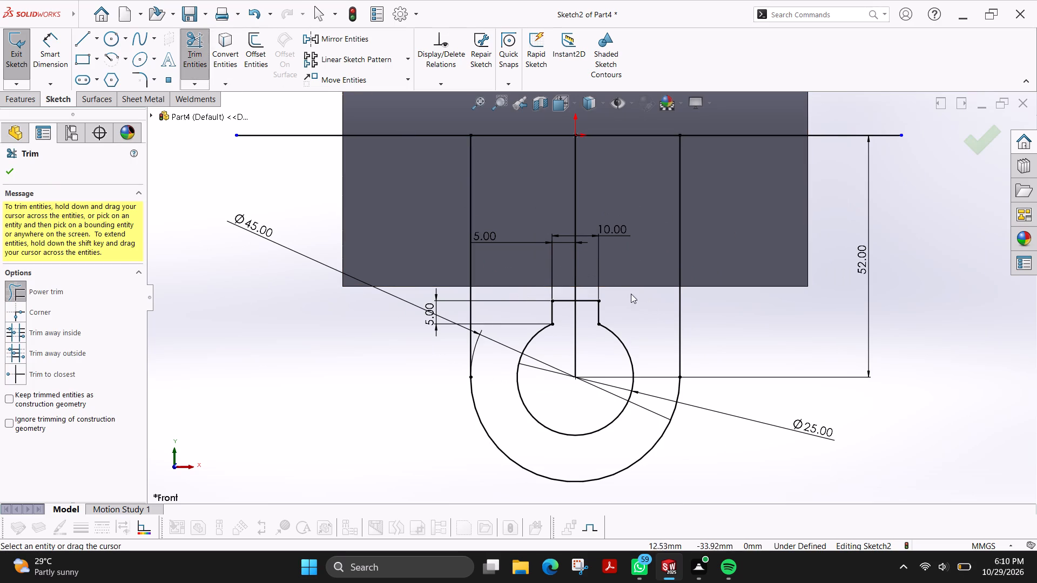
left_click(9, 168)
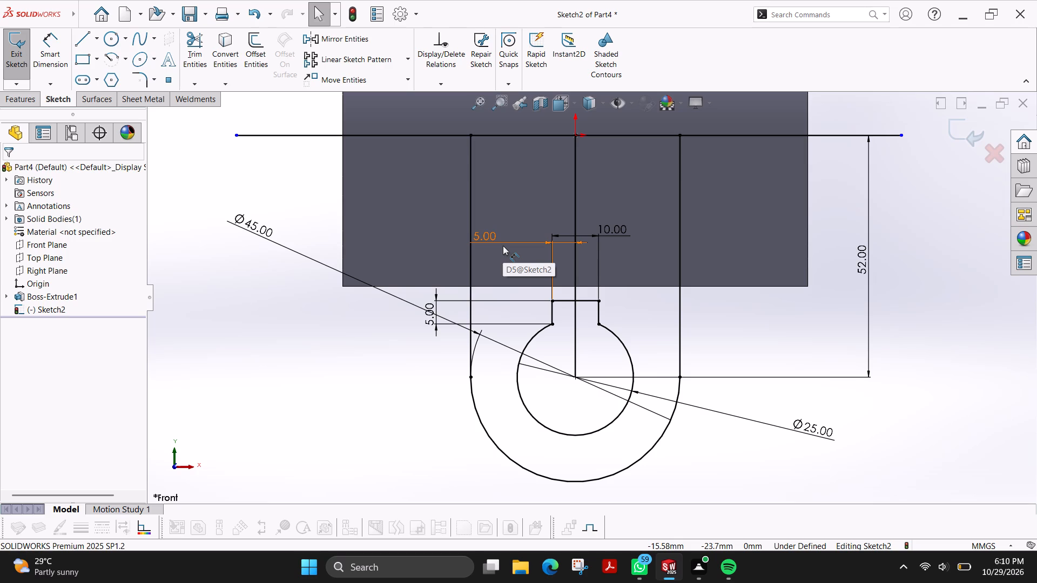
Sketch a horizontal line along the cylinder's bottom edge from its left corner to its right corner.
scroll(707, 258, "down", 1)
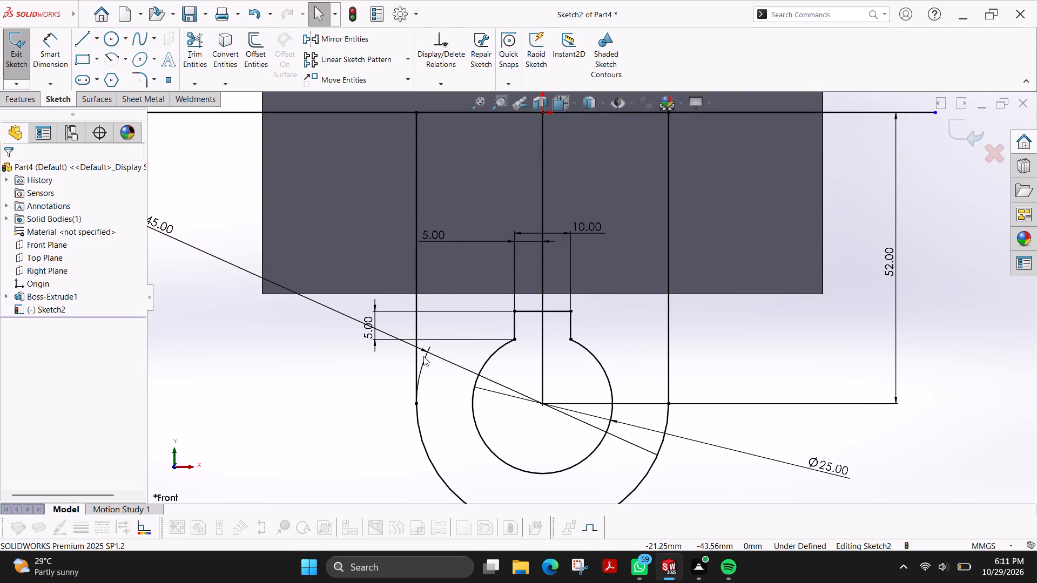
left_click(76, 45)
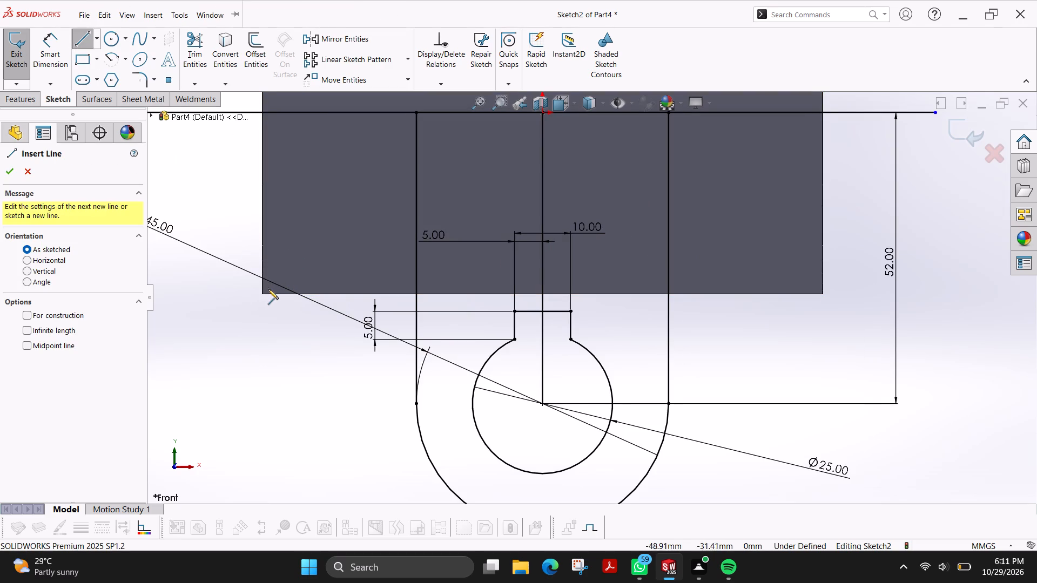
left_click(261, 296)
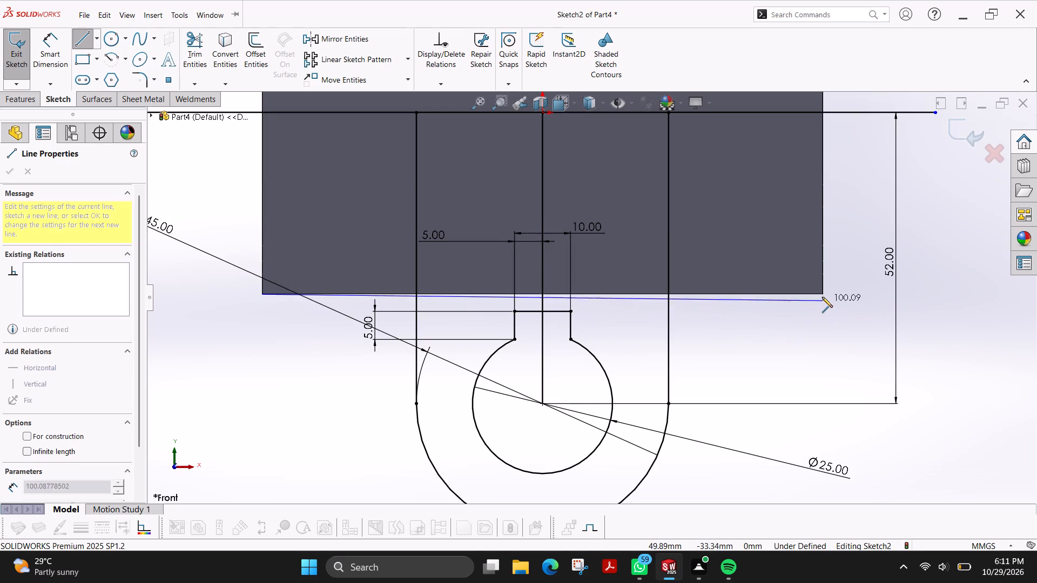
left_click(822, 294)
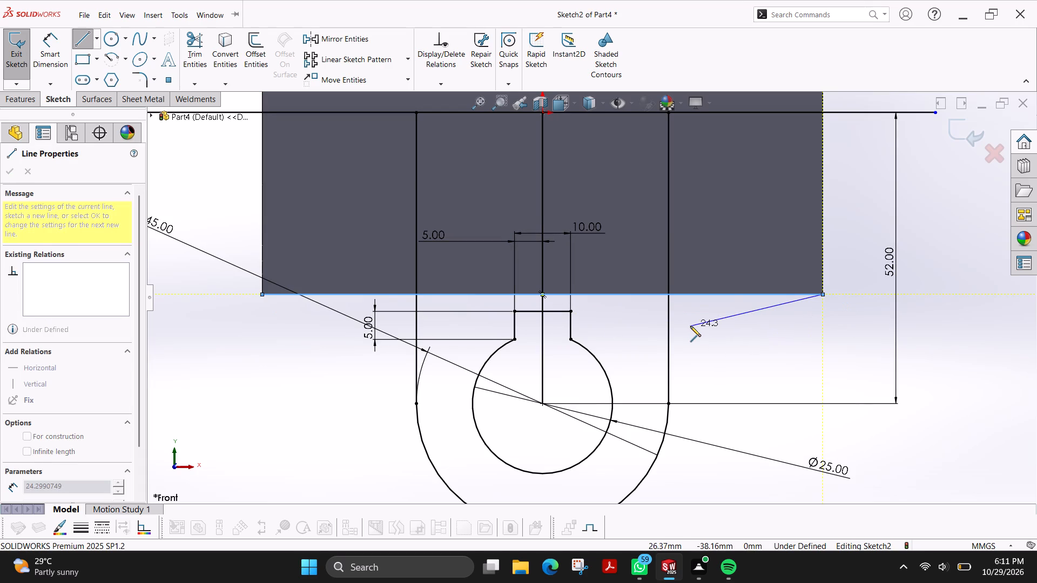
key("Escape")
key("Escape")
Sketch a 6 mm radius perimeter circle tangent to the cylinder's bottom edge line and the bracket's right vertical line.
scroll(690, 326, "up", 1)
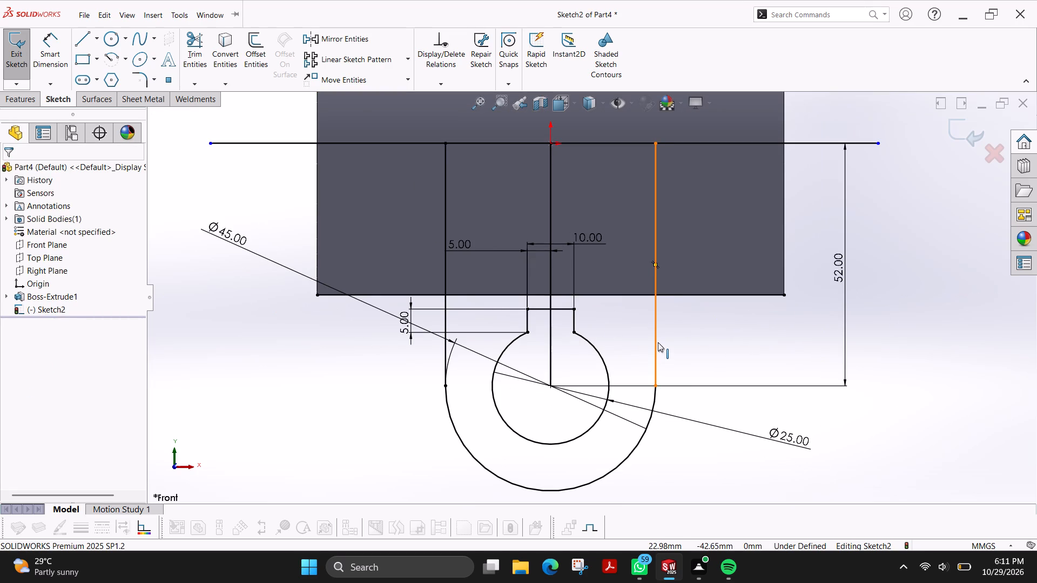
left_click(124, 42)
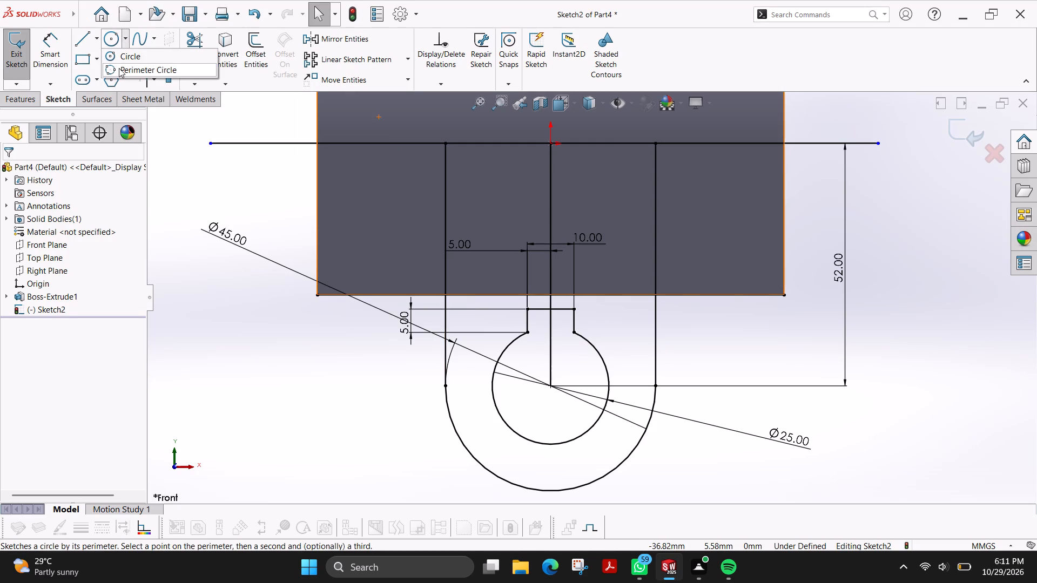
left_click(119, 67)
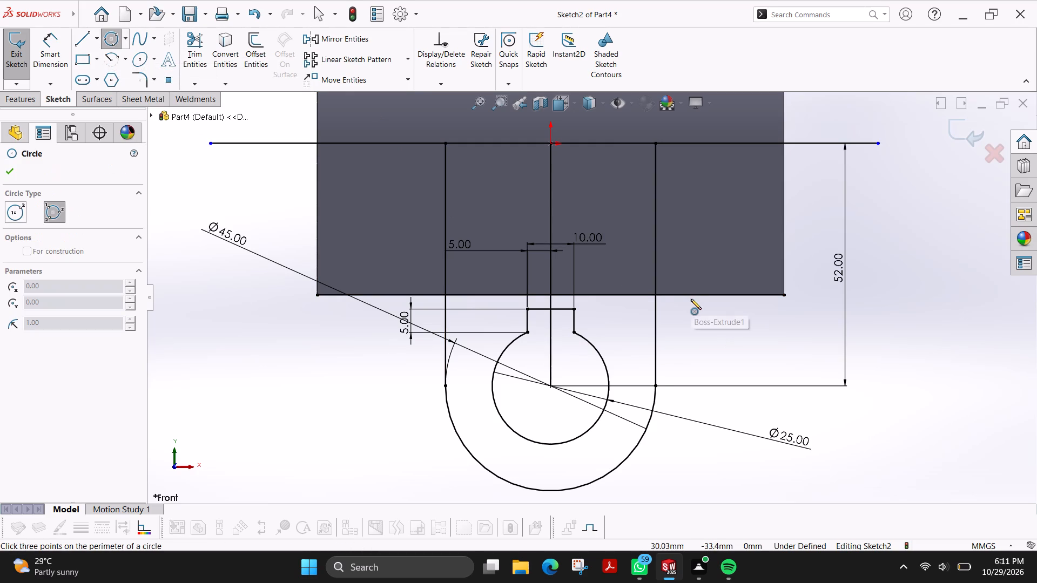
left_click(682, 297)
left_click(655, 313)
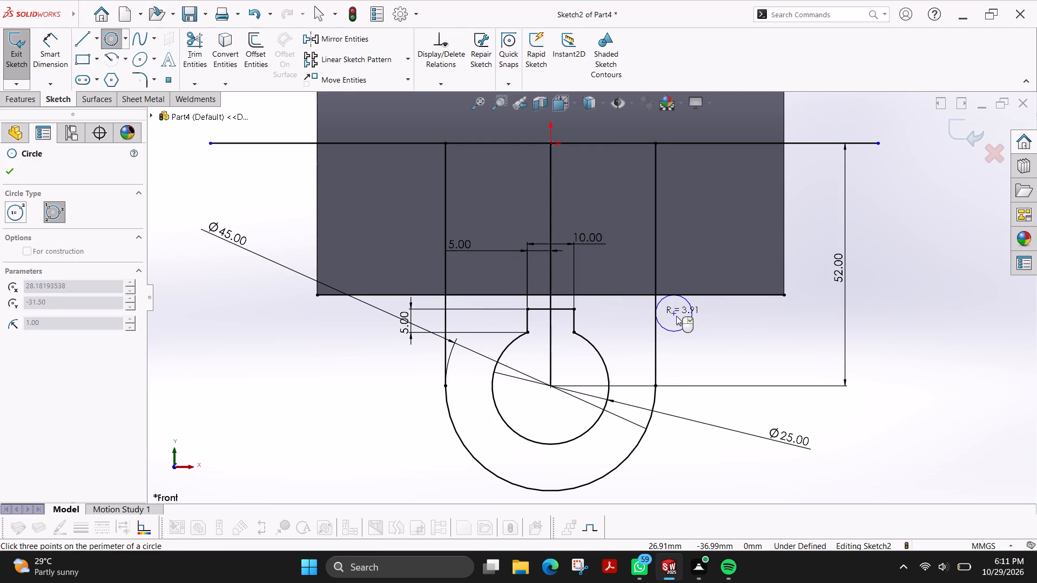
left_click(711, 320)
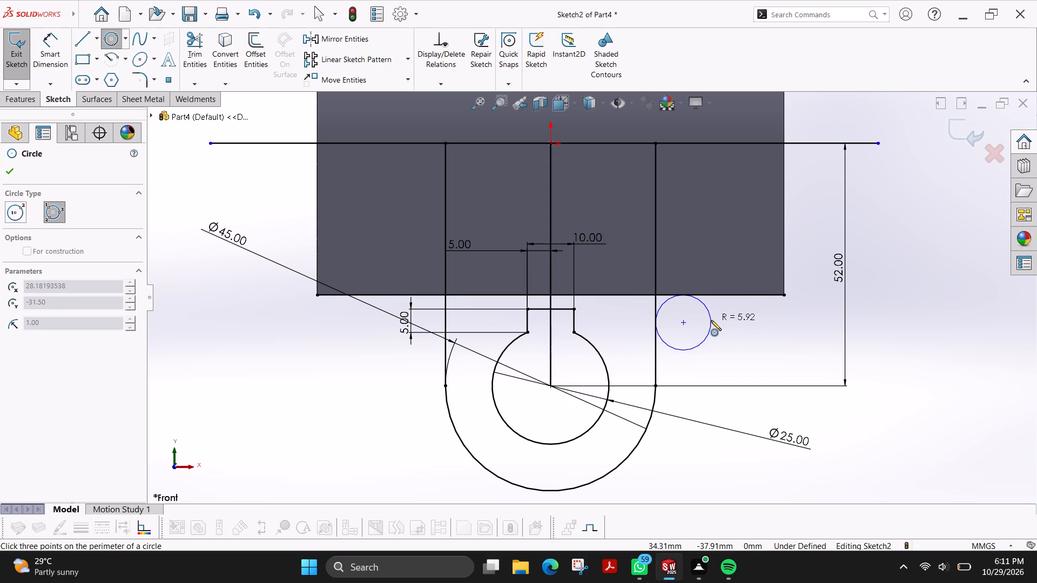
key("6")
key("Return")
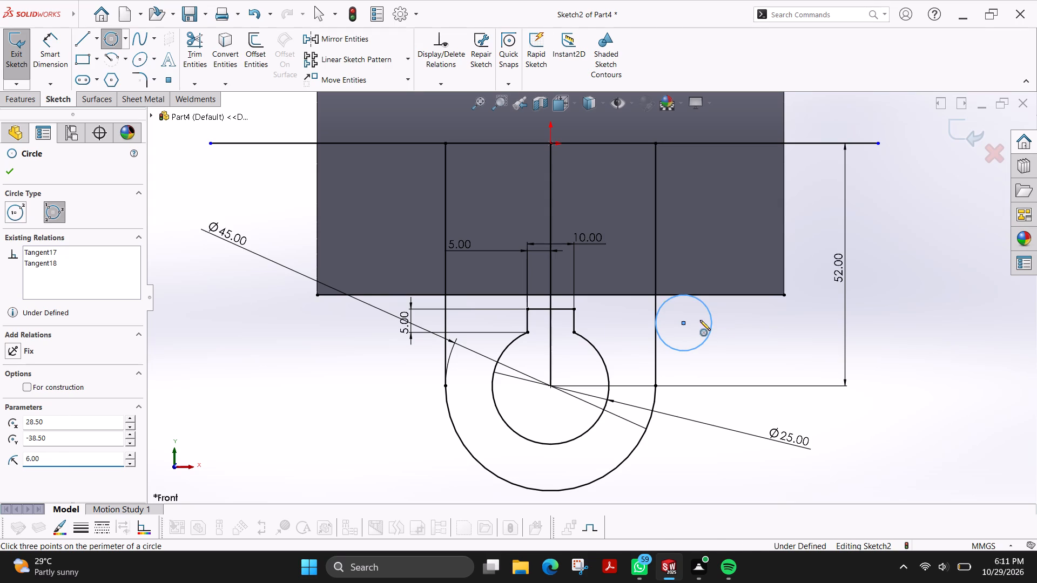
left_click(14, 172)
Dimension the small tangent circle's diameter to 12 mm.
left_click(50, 55)
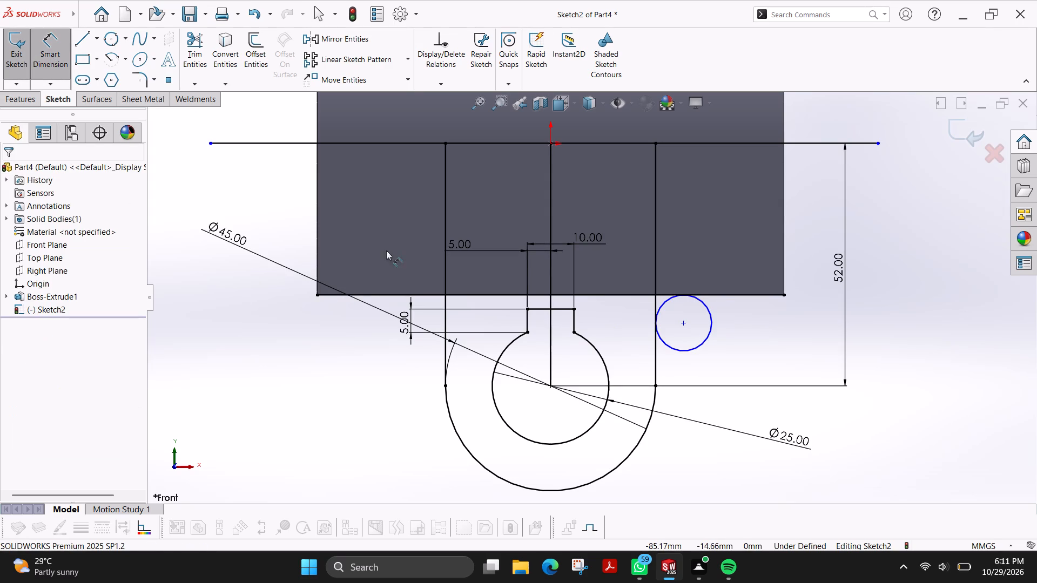
left_click_drag(709, 340, 717, 341)
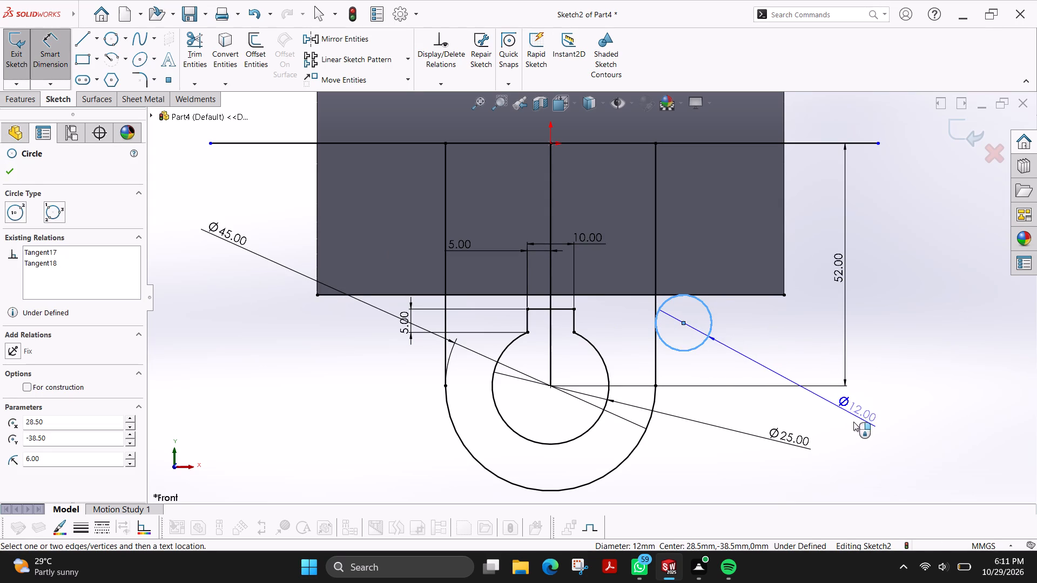
left_click(853, 422)
key("Return")
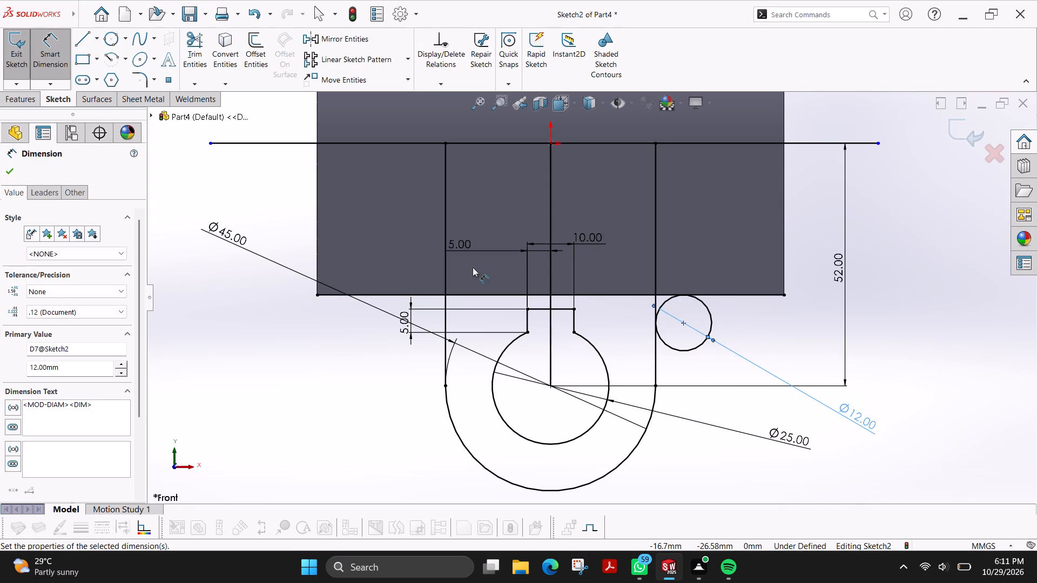
Trim the 12 mm circle so that only its upper-left fillet arc between the two tangent points remains.
scroll(727, 318, "down", 1)
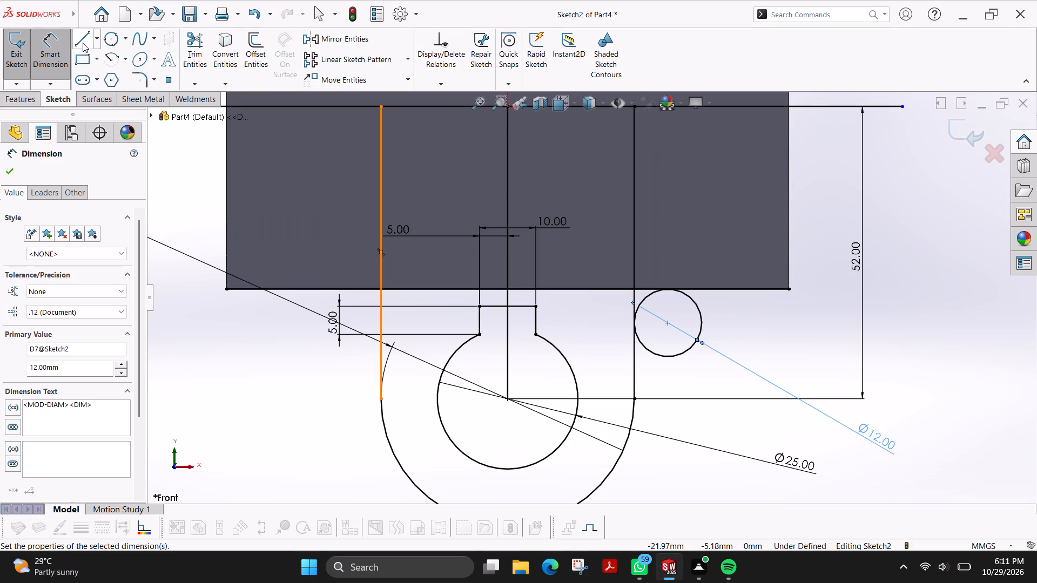
left_click(201, 54)
left_click_drag(744, 314, 703, 322)
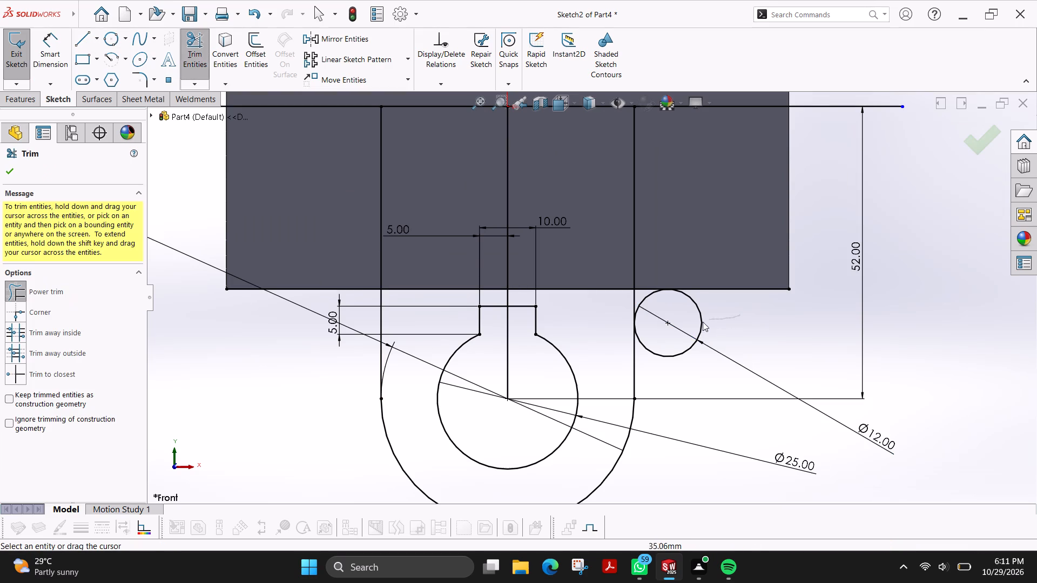
left_click_drag(703, 322, 692, 326)
Sketch a 32.5 mm vertical line from the fillet arc's top end up to the horizontal line through the origin.
left_click(88, 42)
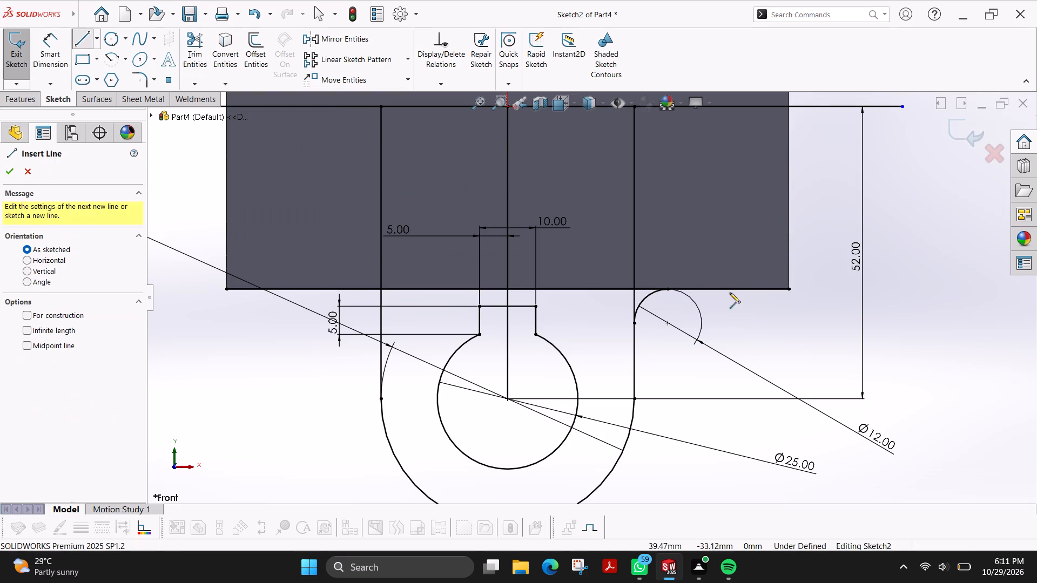
scroll(689, 293, "down", 4)
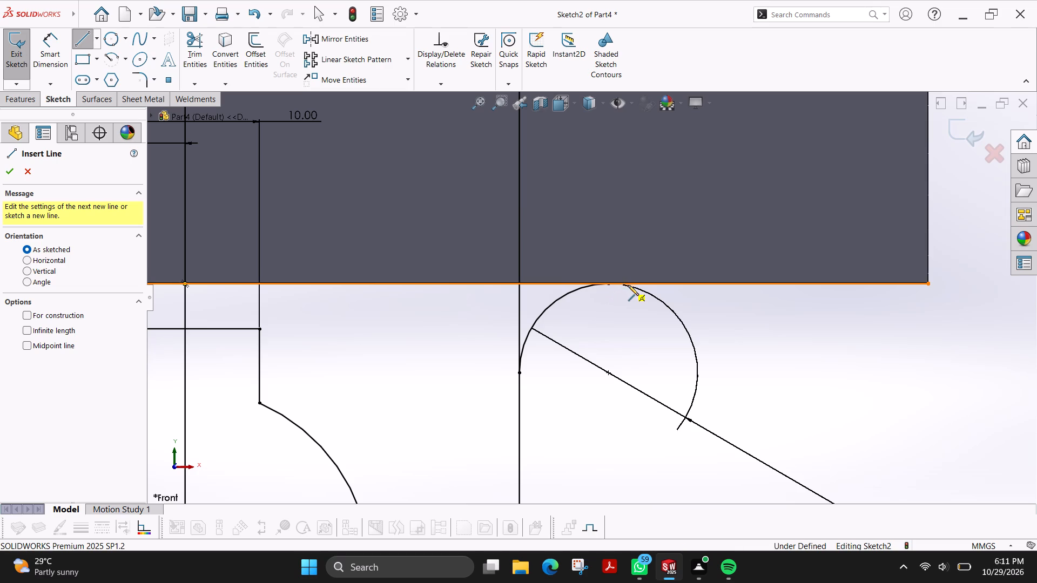
left_click(610, 284)
scroll(609, 219, "up", 3)
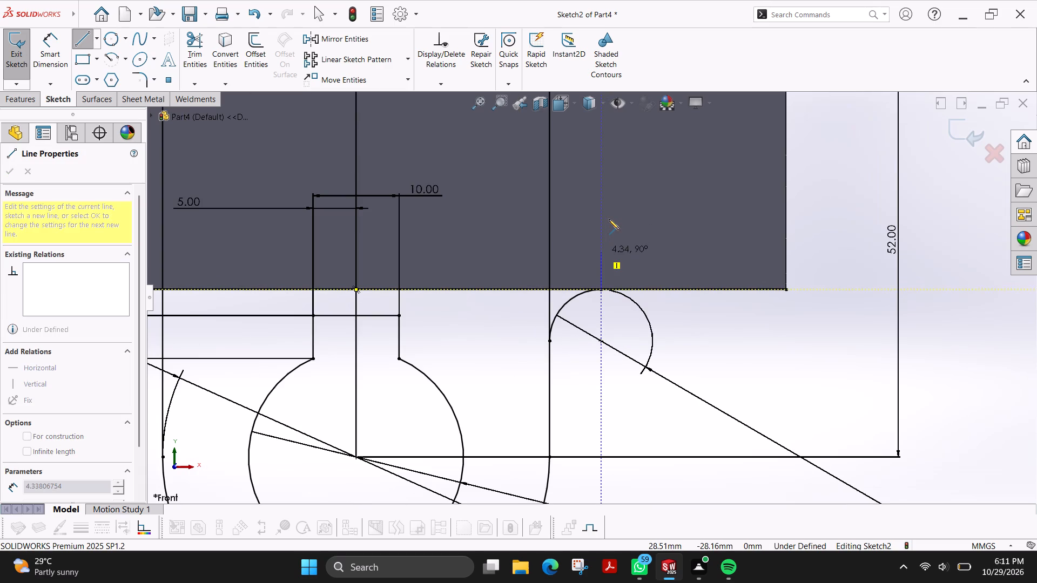
scroll(609, 219, "up", 1)
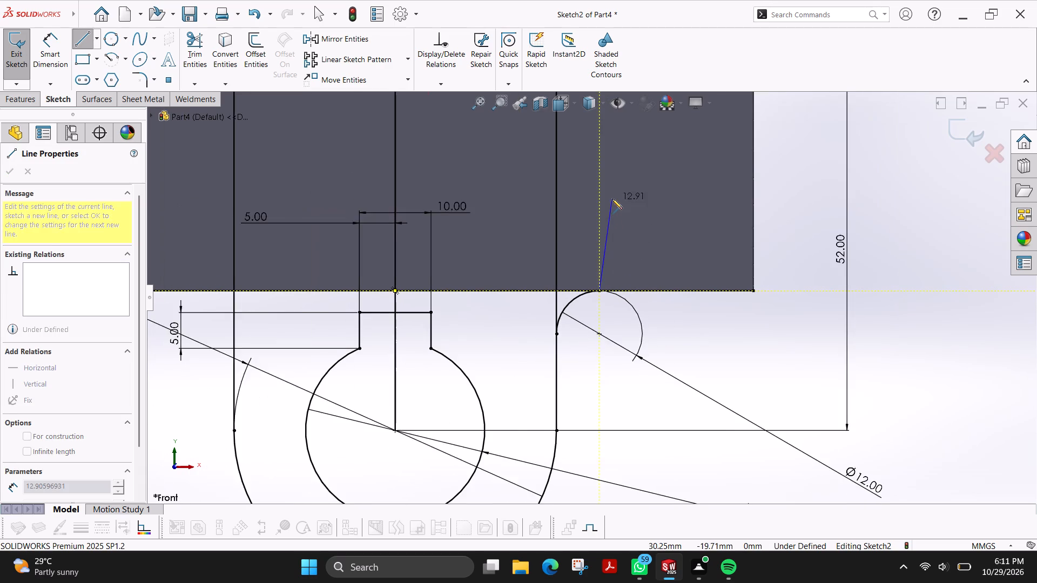
scroll(612, 199, "up", 2)
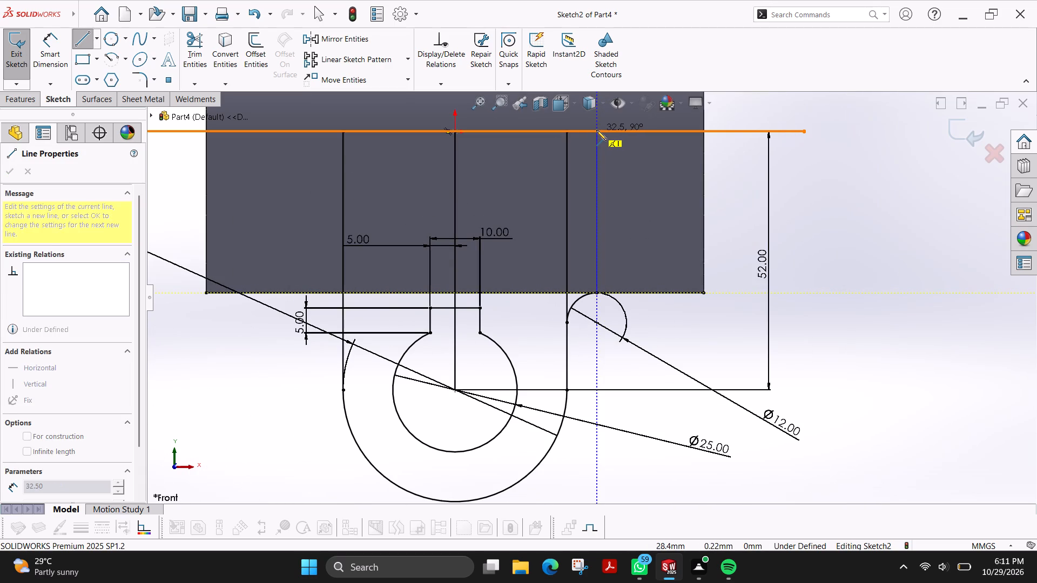
left_click(596, 130)
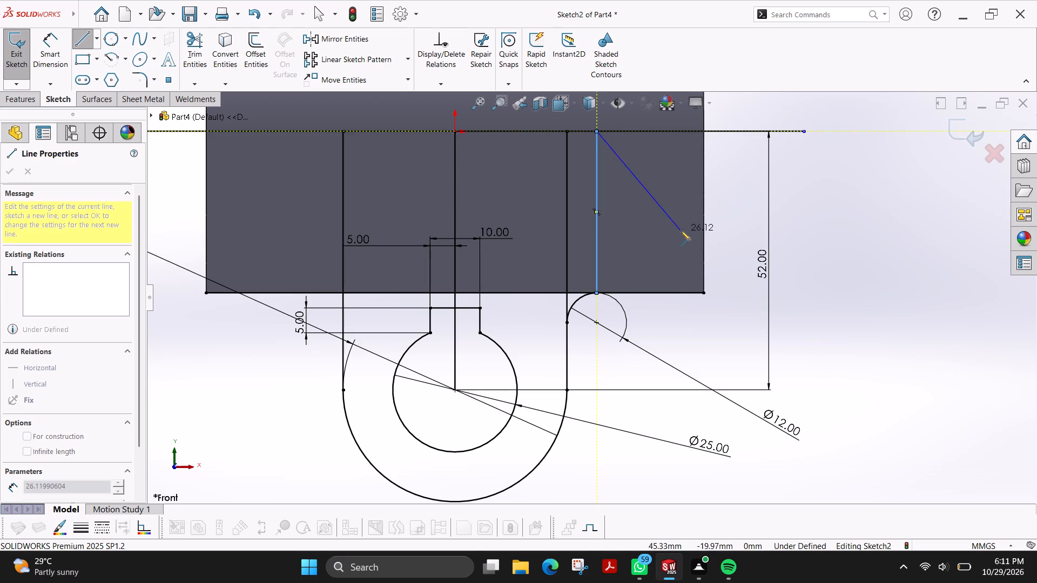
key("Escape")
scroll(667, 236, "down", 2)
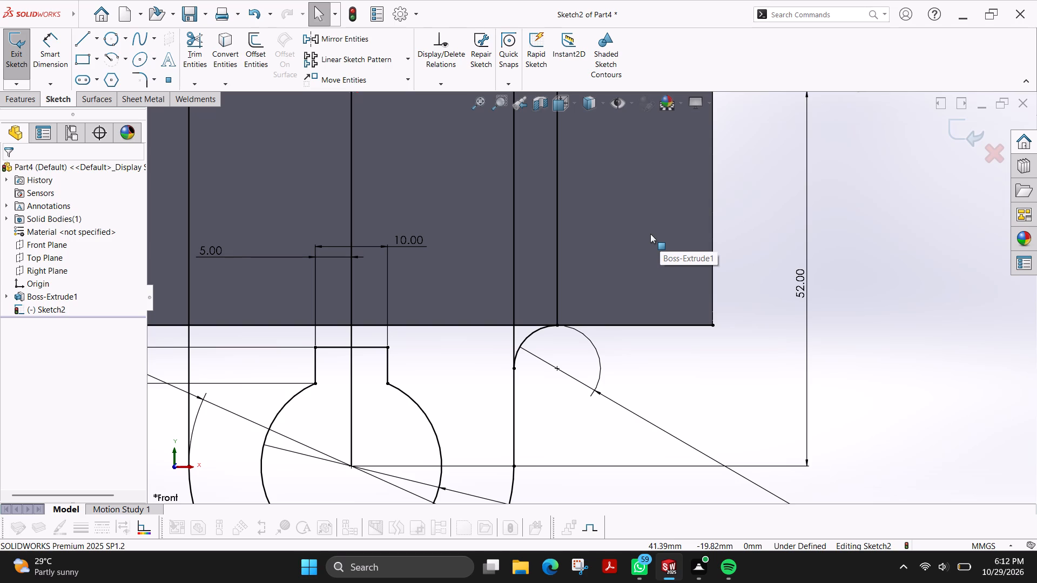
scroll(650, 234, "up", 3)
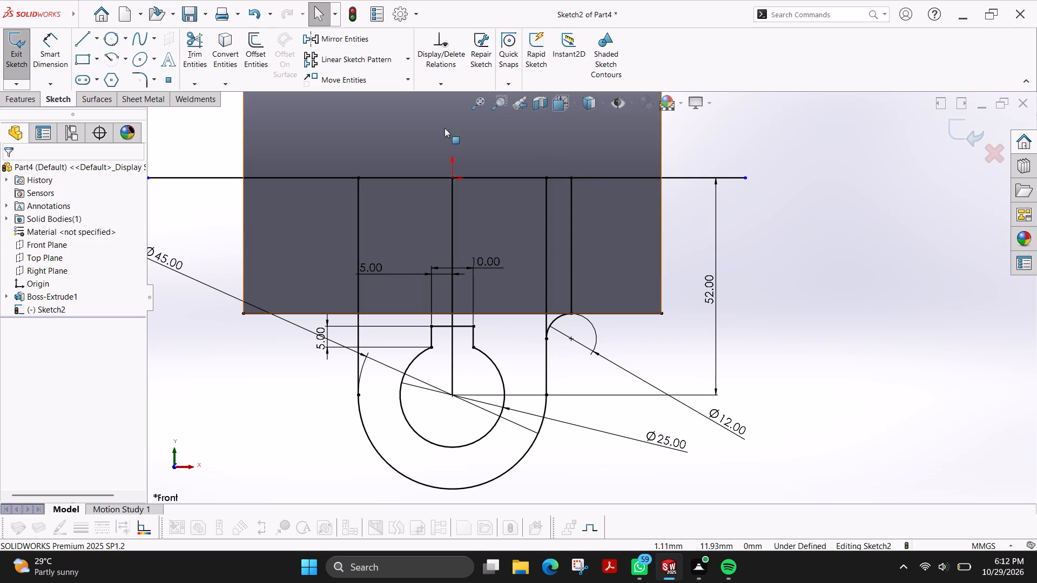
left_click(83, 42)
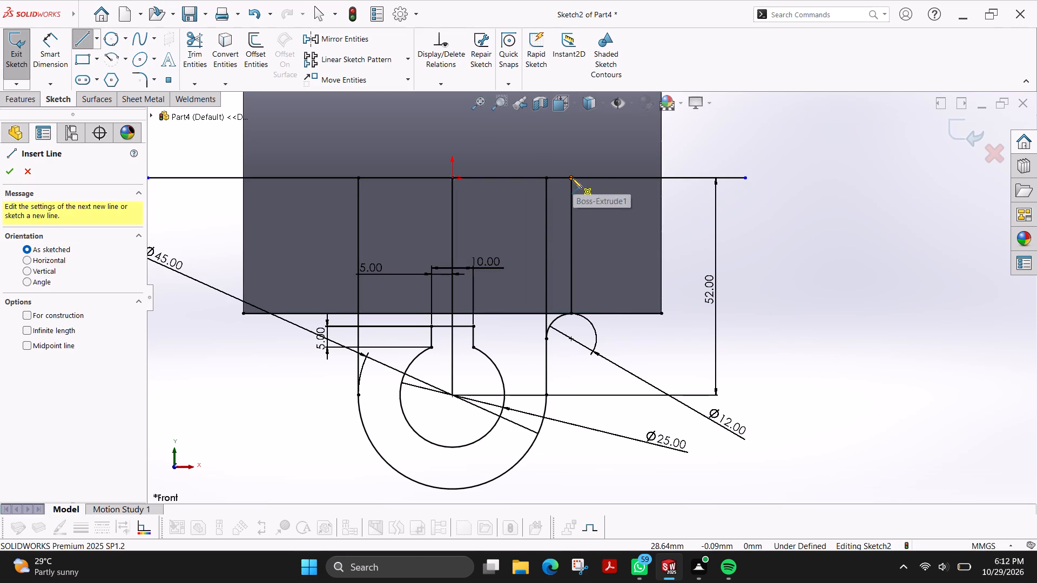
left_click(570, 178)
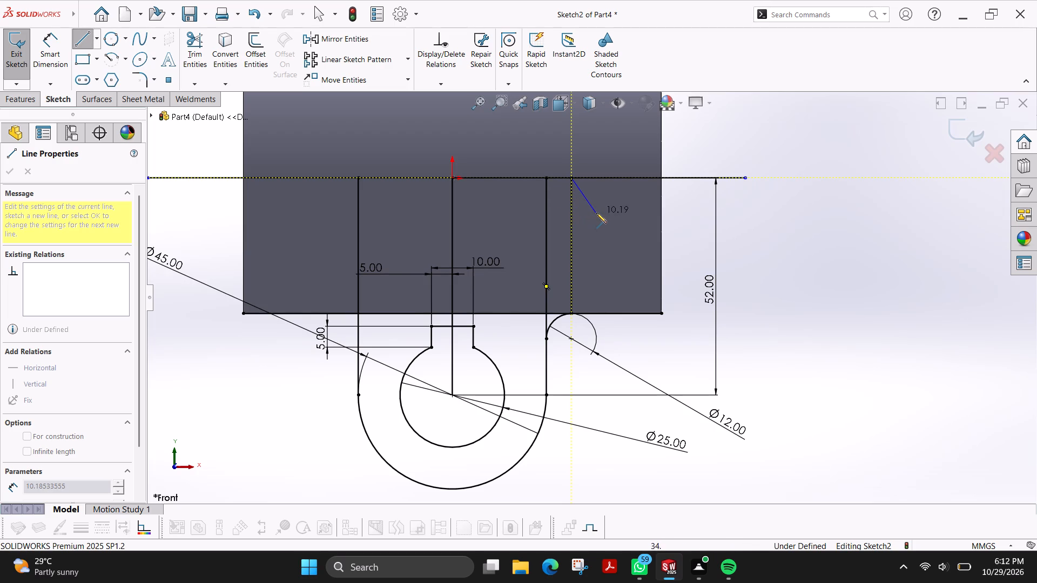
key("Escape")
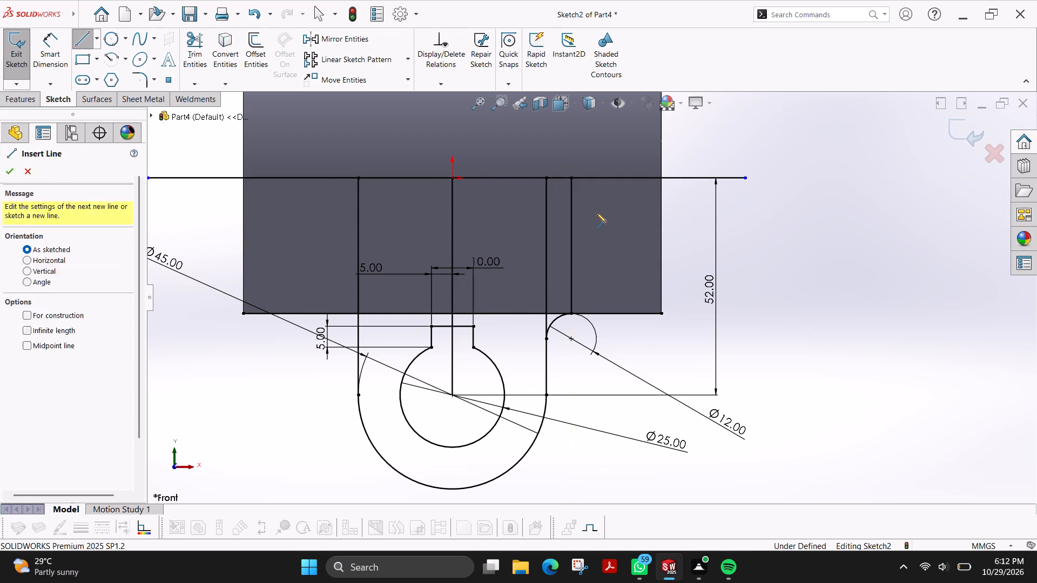
Set the Sketch Fillet radius to 6 mm.
left_click(140, 76)
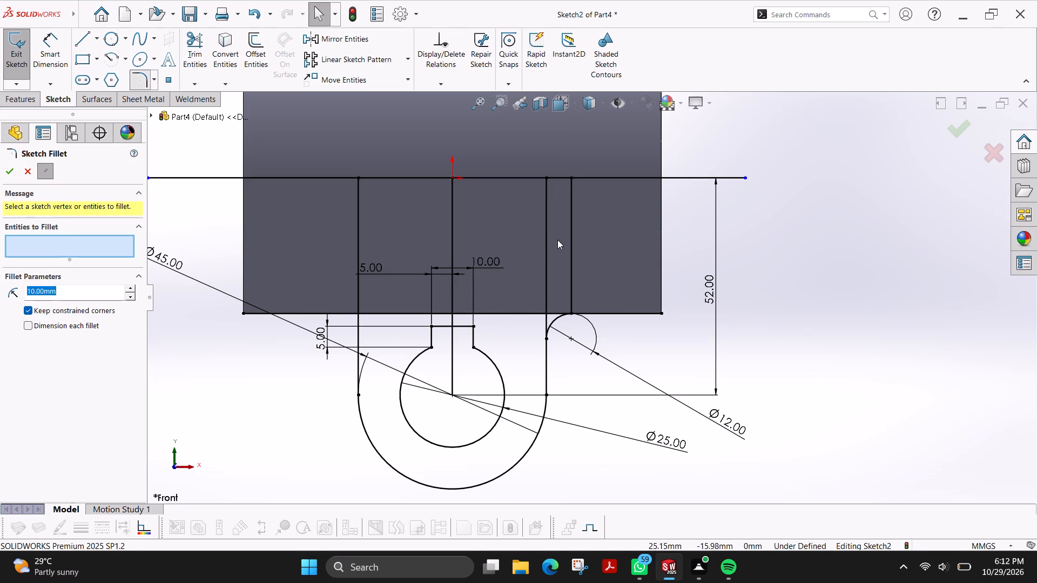
left_click(546, 229)
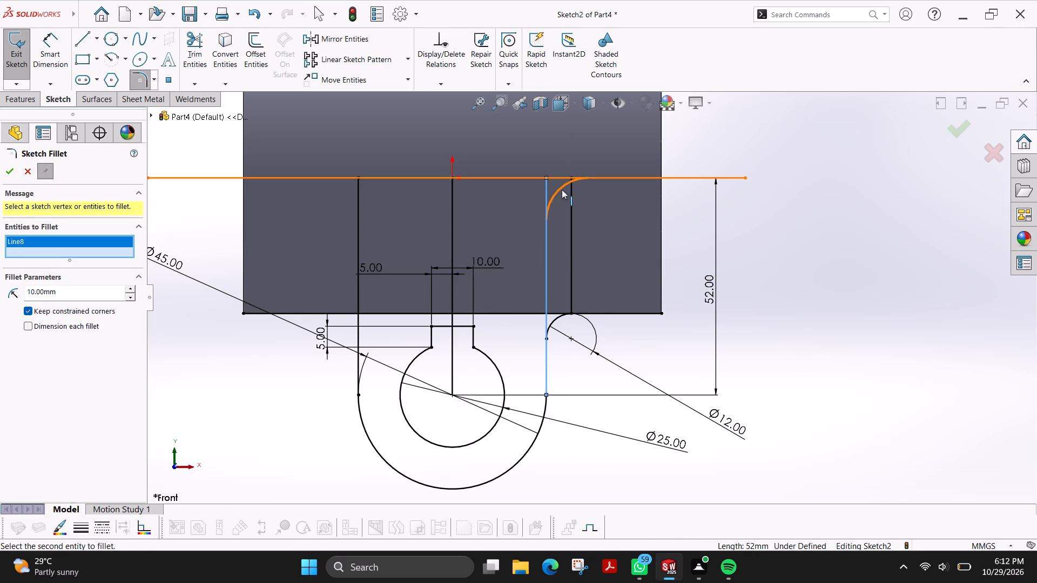
double_click(66, 295)
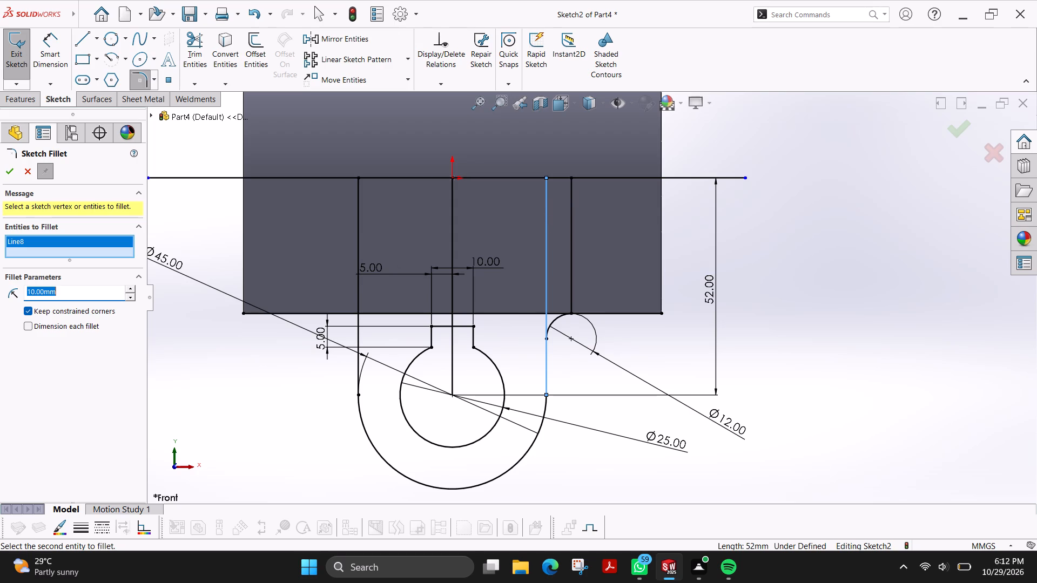
key("6")
key("Return")
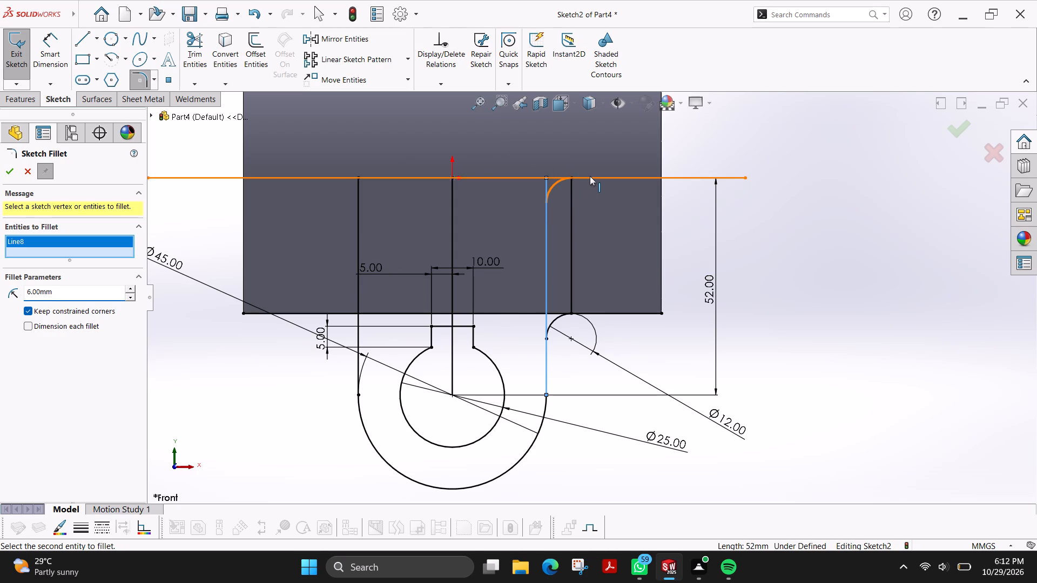
key("Escape")
key("Escape")
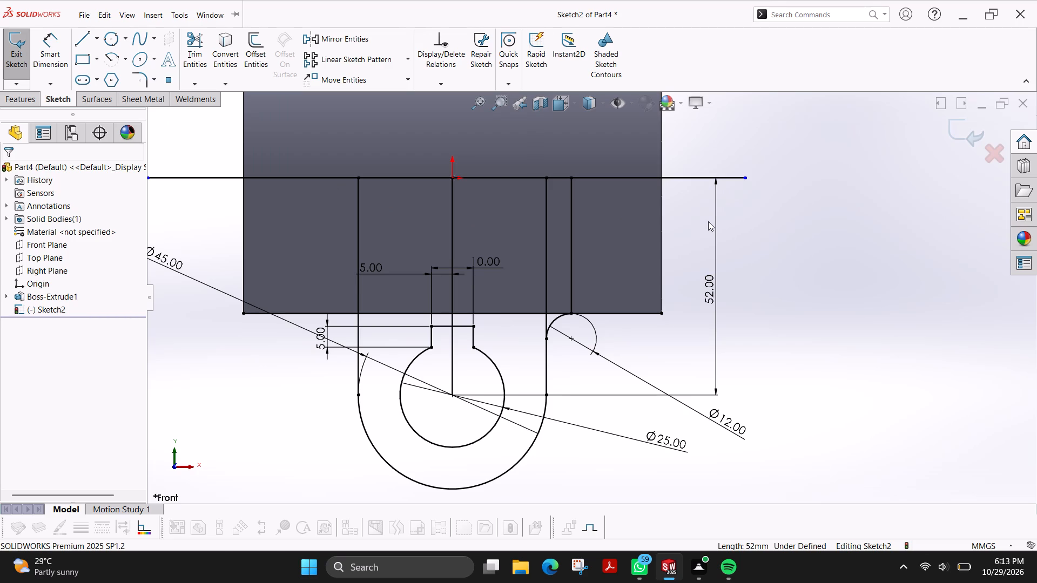
Sketch a diagonal line about 14 mm long from the short vertical line's top end down to the bracket's right vertical line.
scroll(634, 128, "down", 1)
left_click(88, 32)
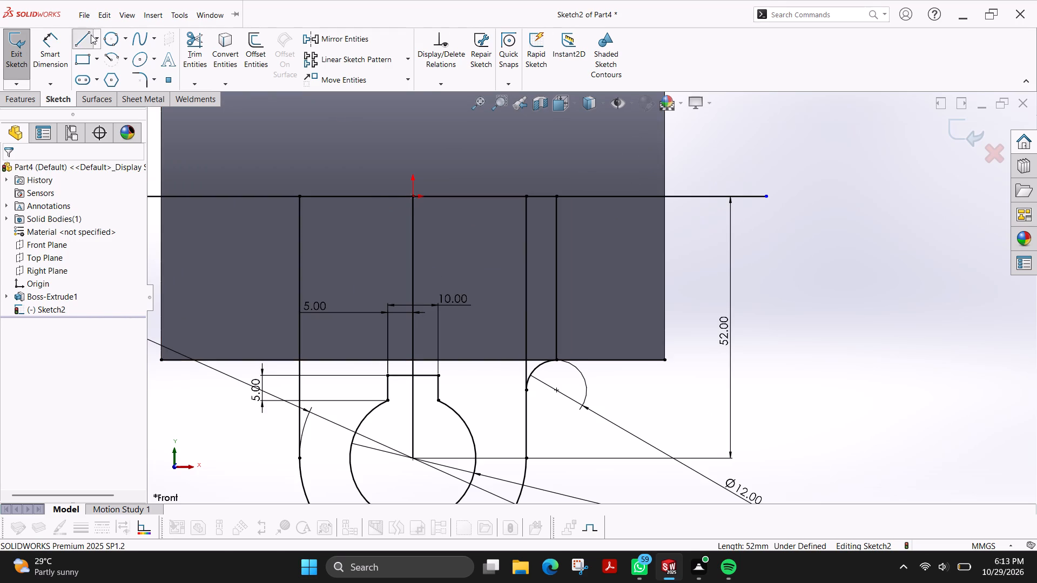
left_click(556, 197)
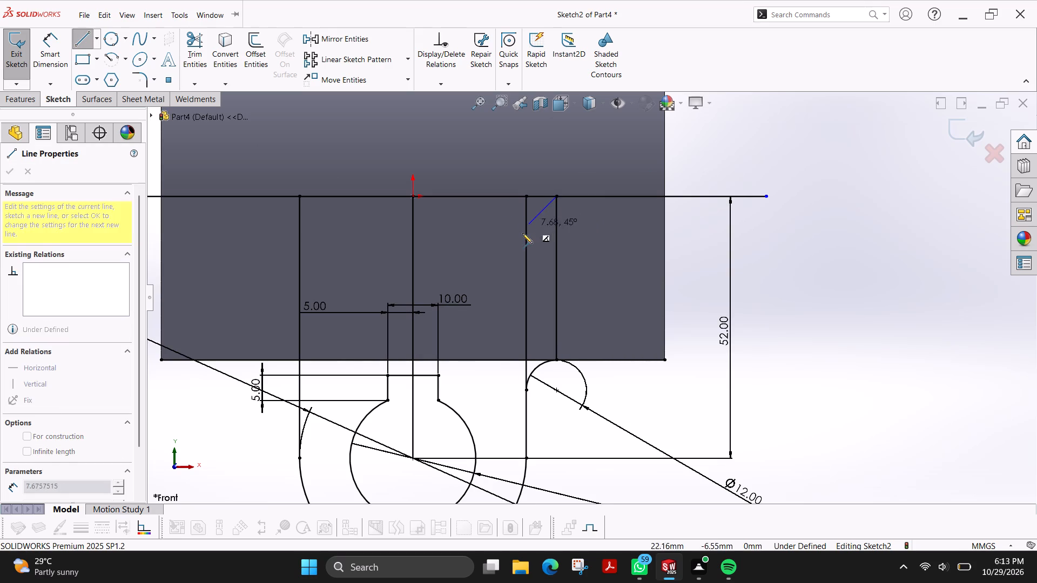
left_click(527, 260)
key("Escape")
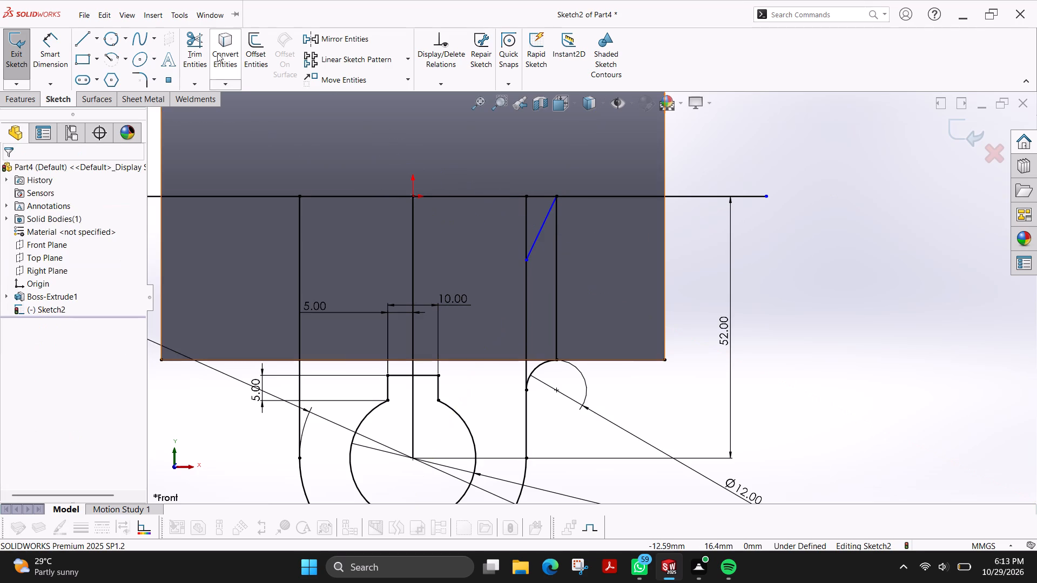
Trim the part of the bracket's right vertical line that extends above the diagonal line.
left_click(200, 53)
left_click_drag(531, 211, 508, 225)
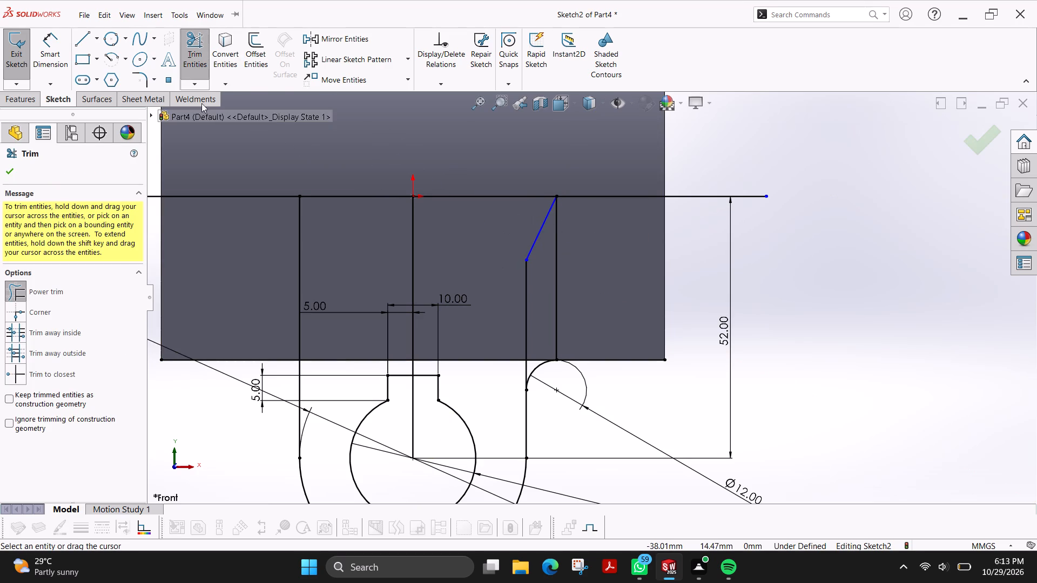
left_click(7, 168)
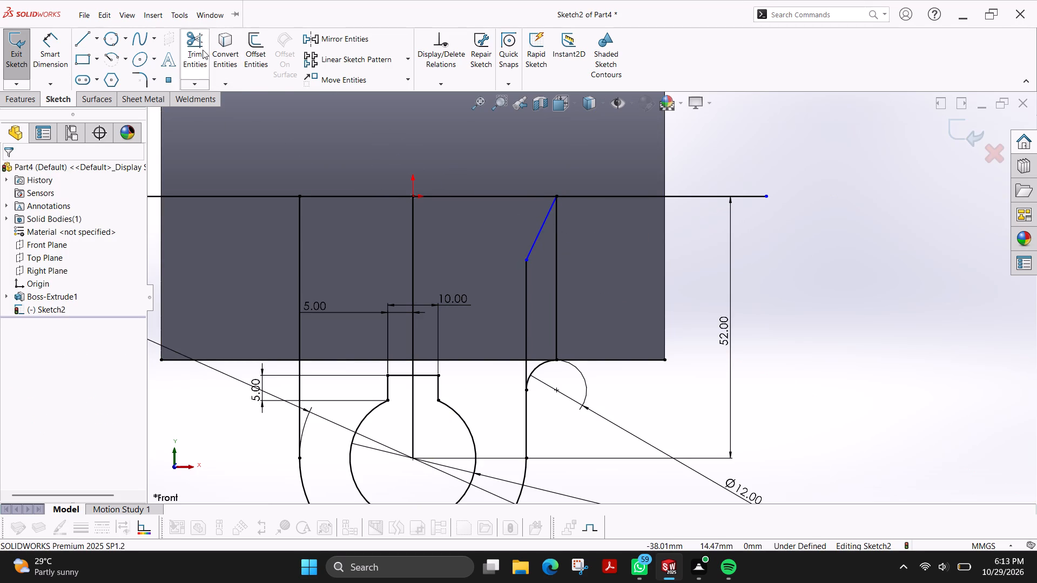
Fillet the corner between the diagonal line and the bracket's right vertical line with a 6 mm radius.
left_click(142, 81)
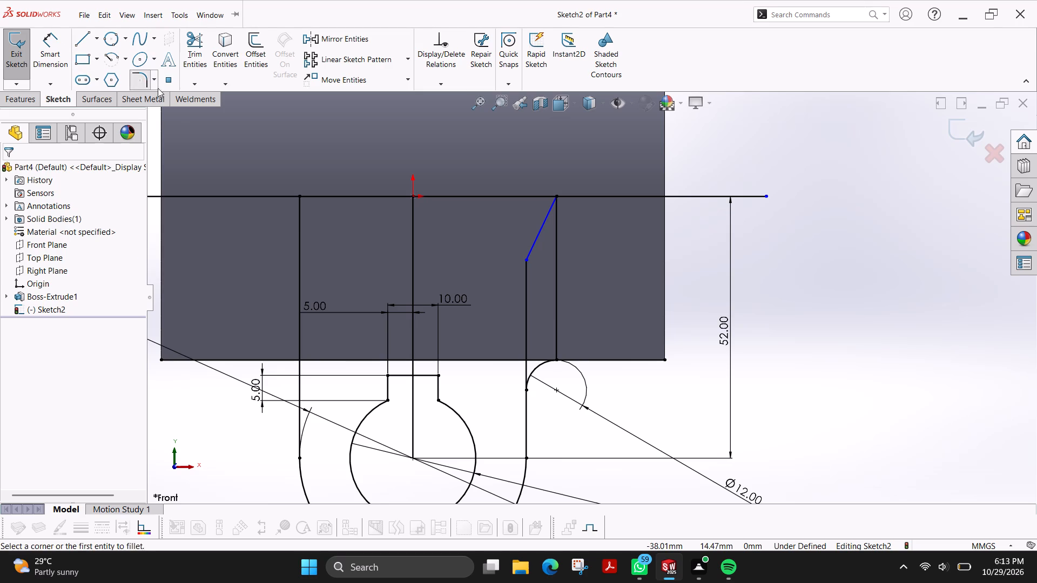
left_click(531, 245)
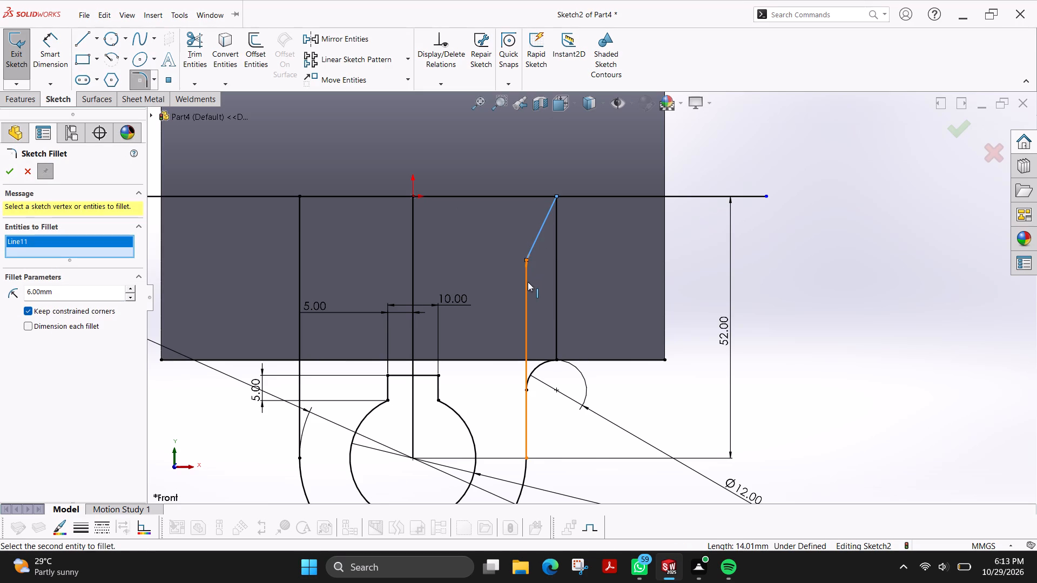
left_click(528, 282)
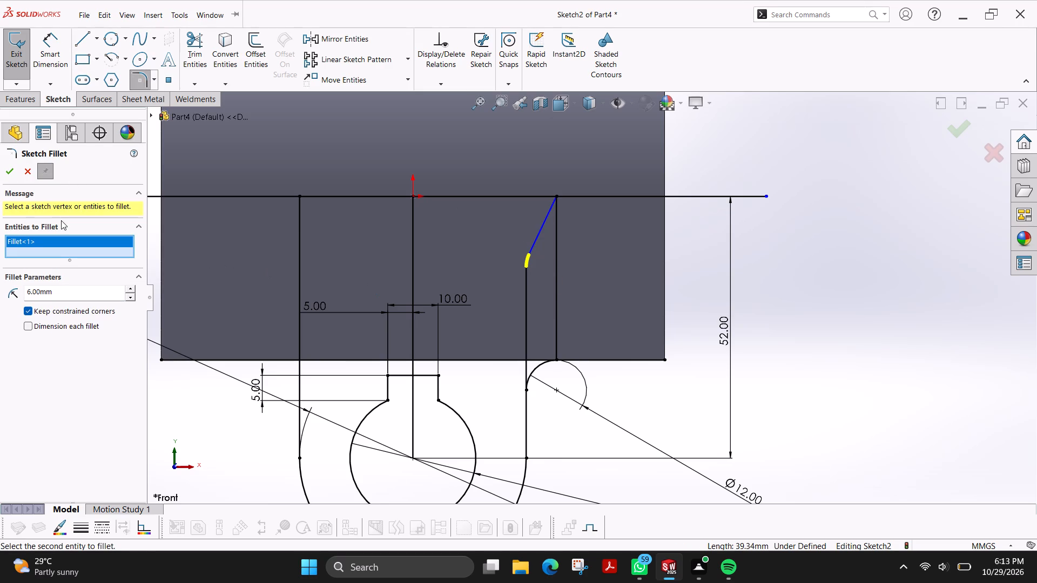
left_click(12, 167)
key("Escape")
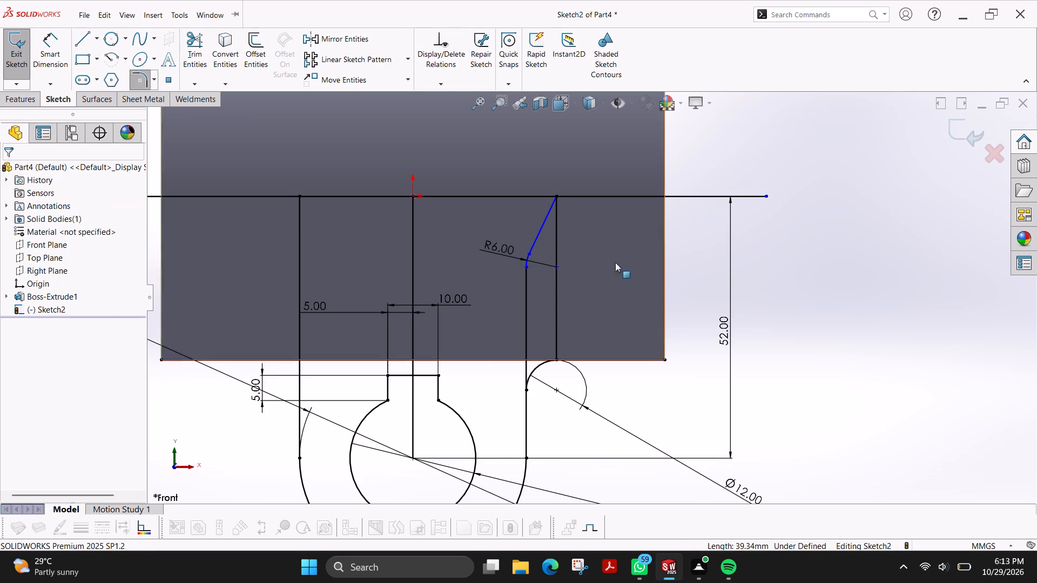
scroll(567, 262, "down", 1)
key("Escape")
Mirror the right vertical line, diagonal, 6 mm fillet, outer vertical line and lower fillet arc about the vertical centre line.
scroll(556, 261, "up", 4)
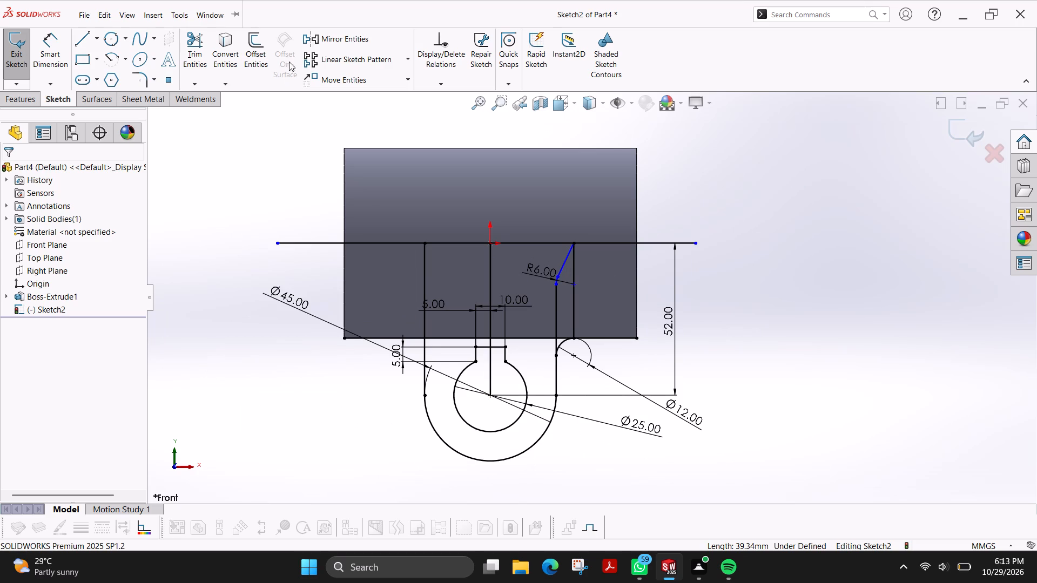
left_click(348, 45)
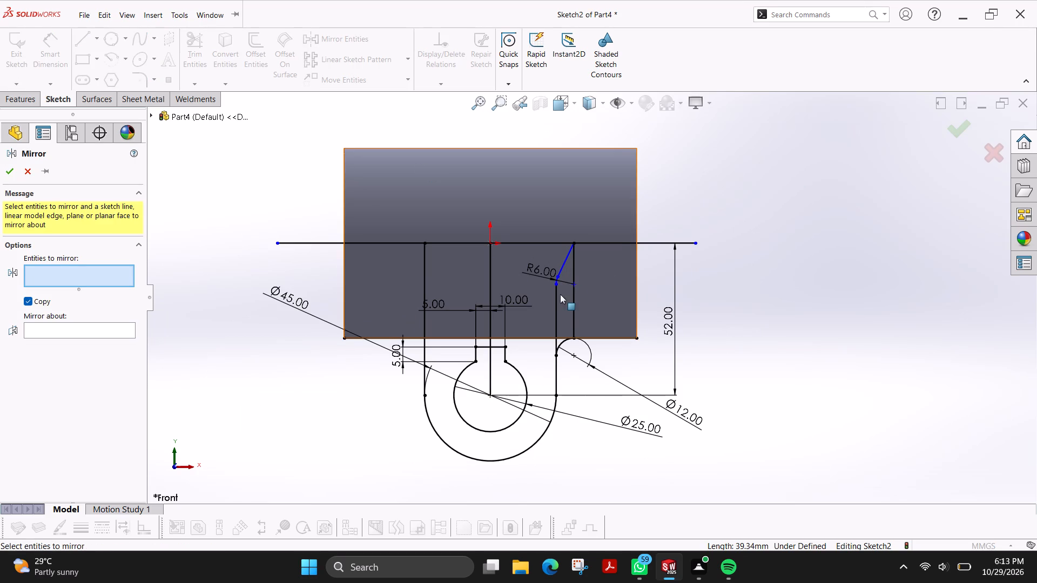
left_click(556, 299)
left_click(560, 271)
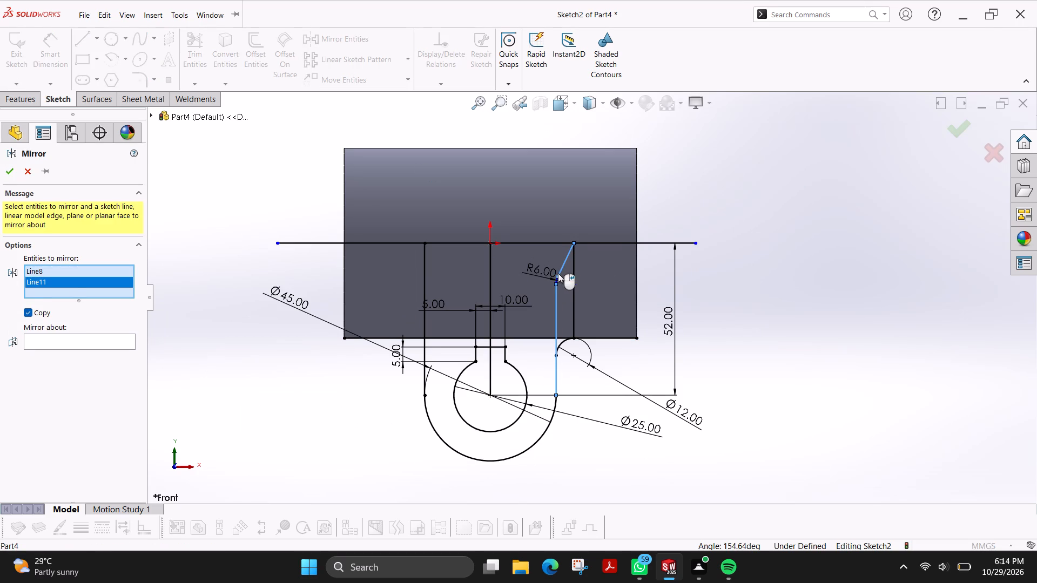
scroll(558, 273, "down", 3)
left_click(561, 287)
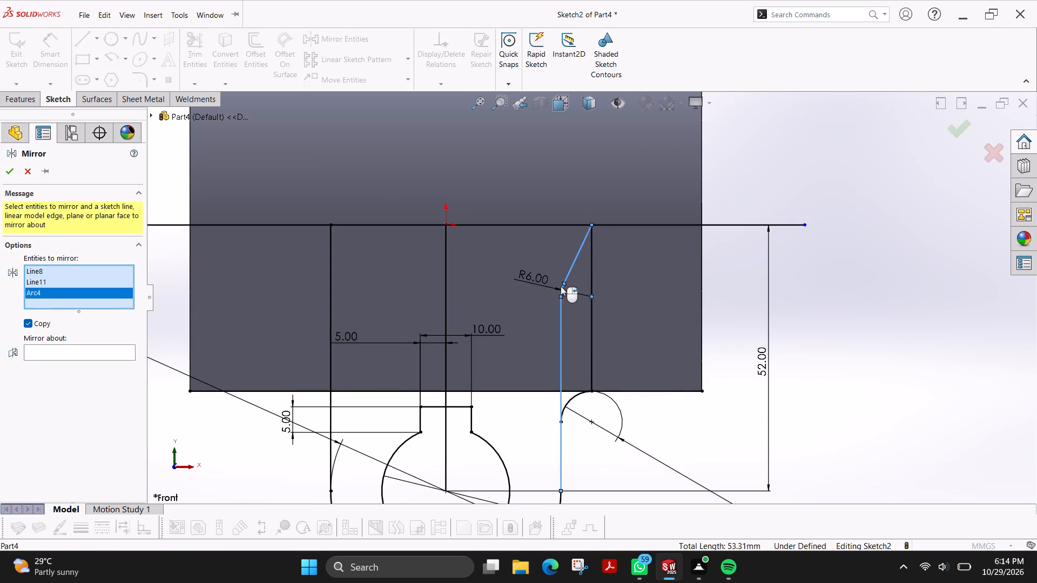
left_click(591, 310)
left_click(576, 398)
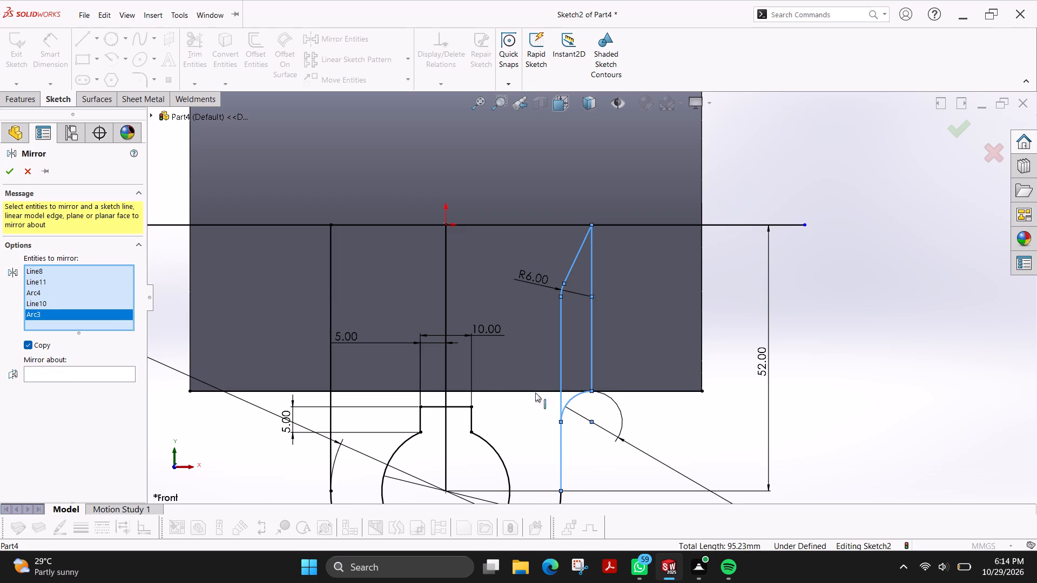
scroll(517, 373, "up", 1)
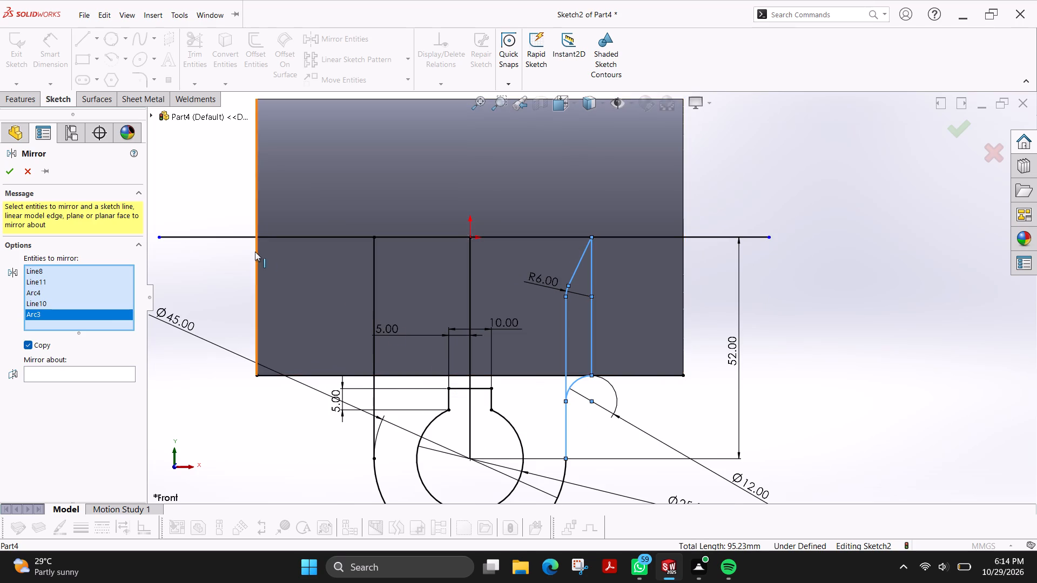
left_click(82, 378)
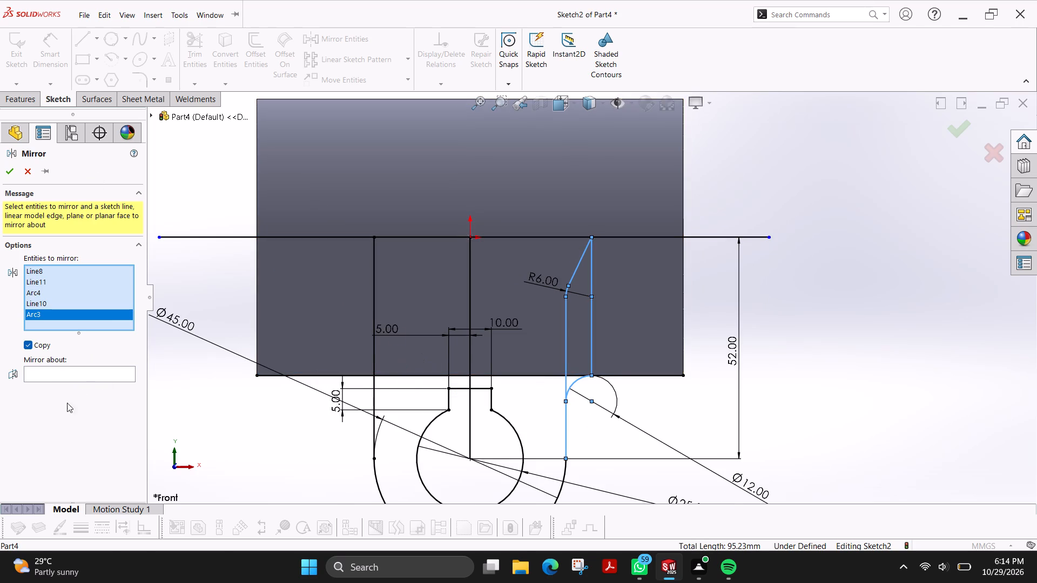
left_click(51, 375)
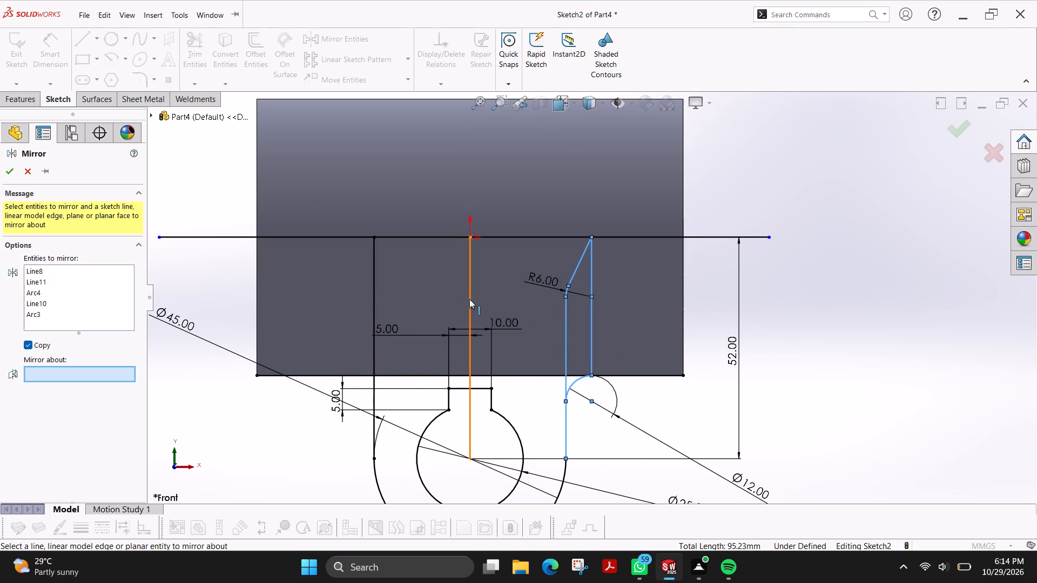
left_click(469, 299)
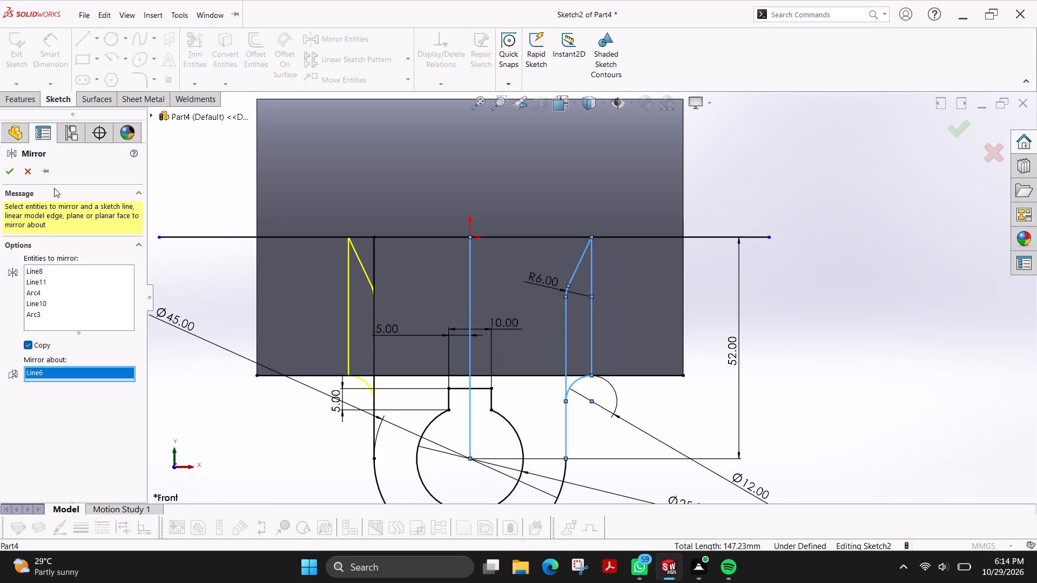
left_click(8, 175)
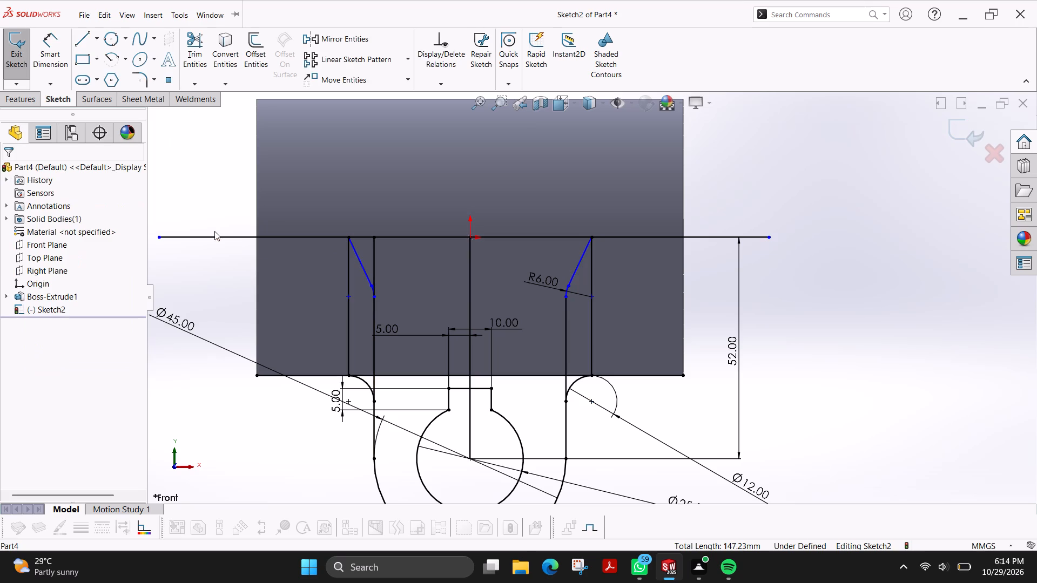
Delete the original 52 mm left vertical line that overlaps the mirrored one.
left_click(374, 257)
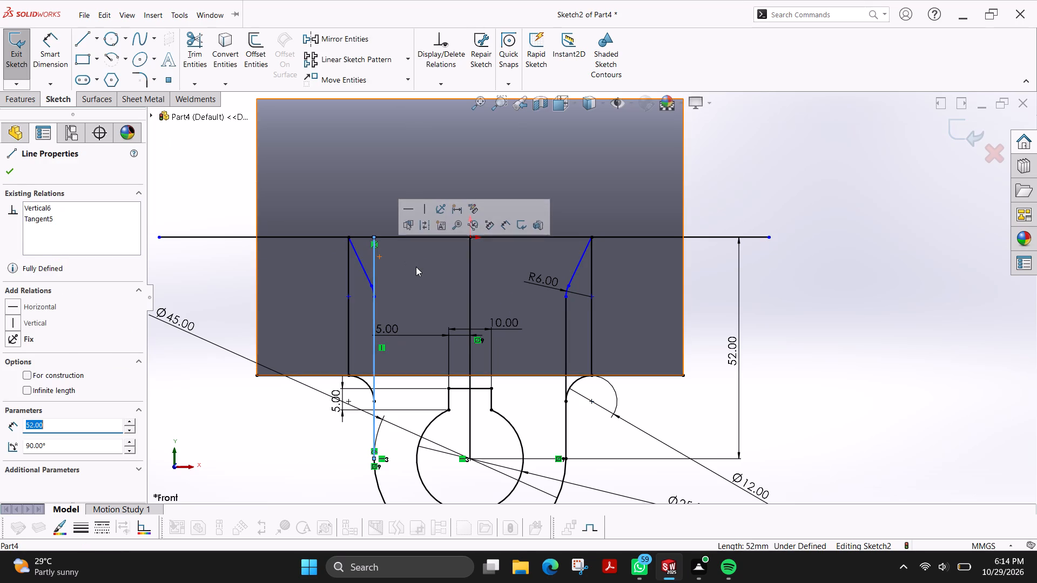
key("Delete")
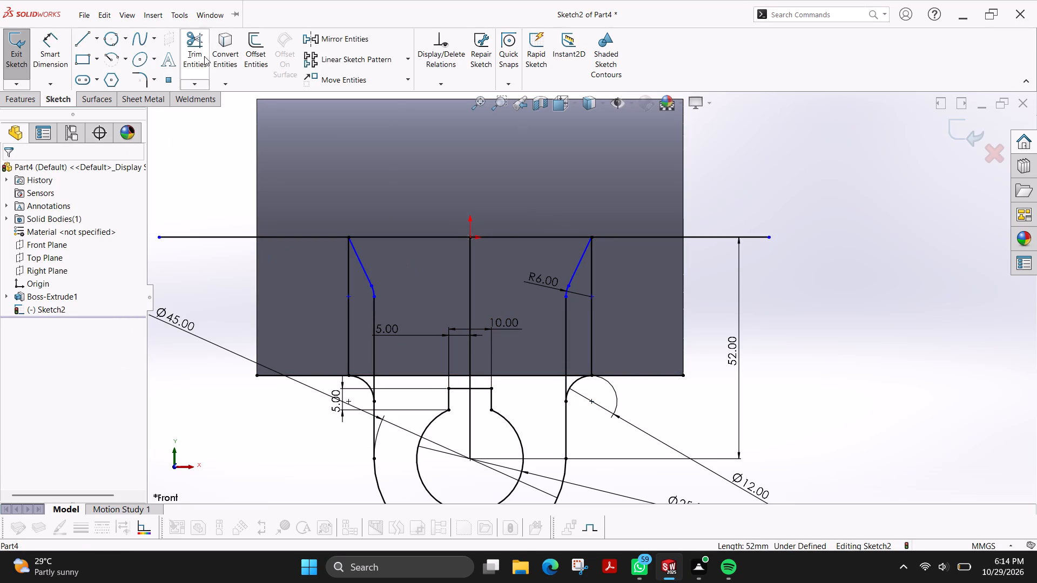
Trim the horizontal line's left overhang beyond the mirrored outer vertical line.
left_click(198, 43)
left_click_drag(324, 212, 284, 311)
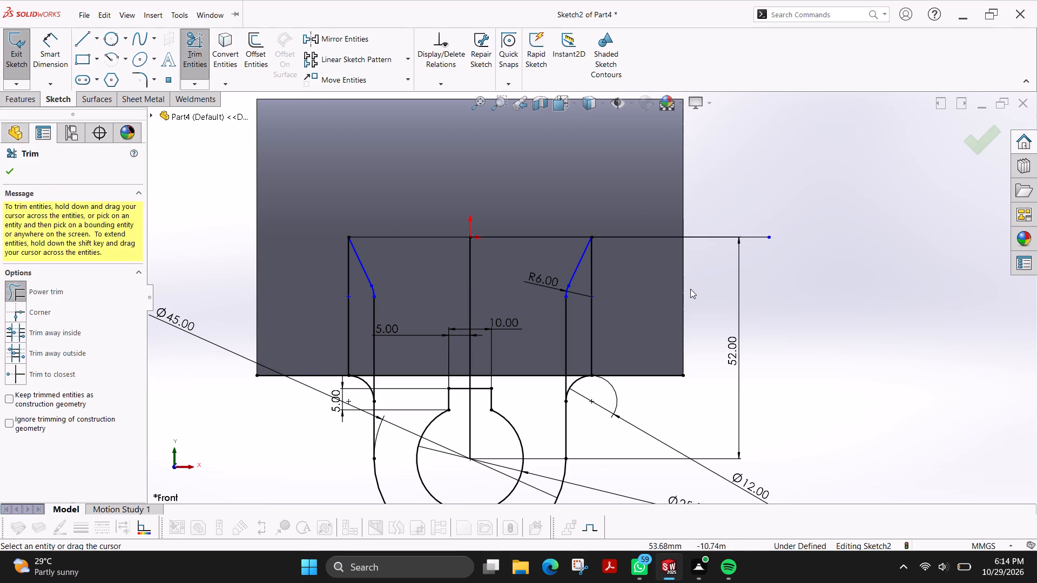
Sketch a 57 mm horizontal line through the origin, joining the top ends of the two outer vertical lines.
left_click(82, 37)
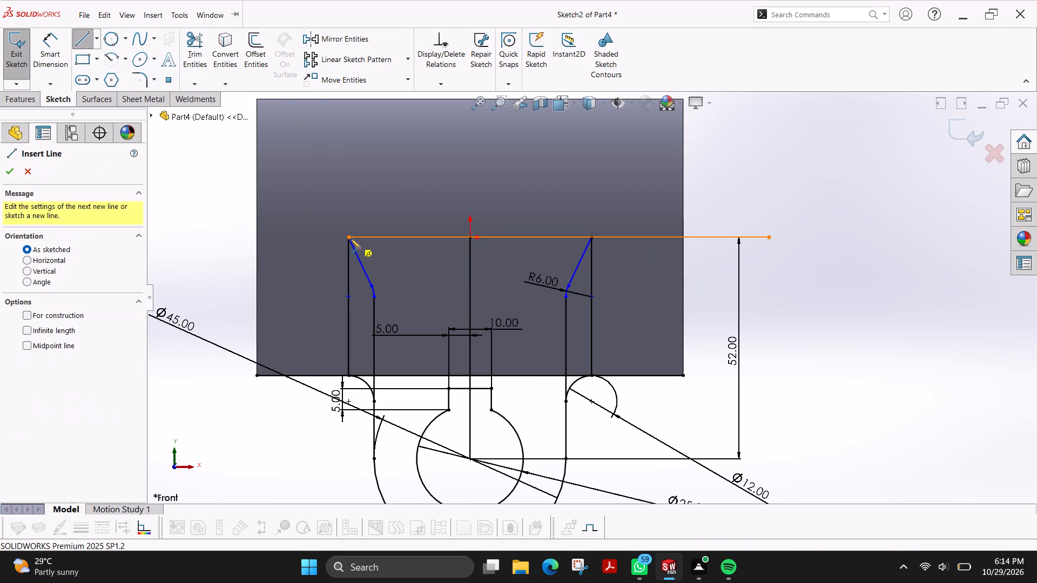
left_click(347, 238)
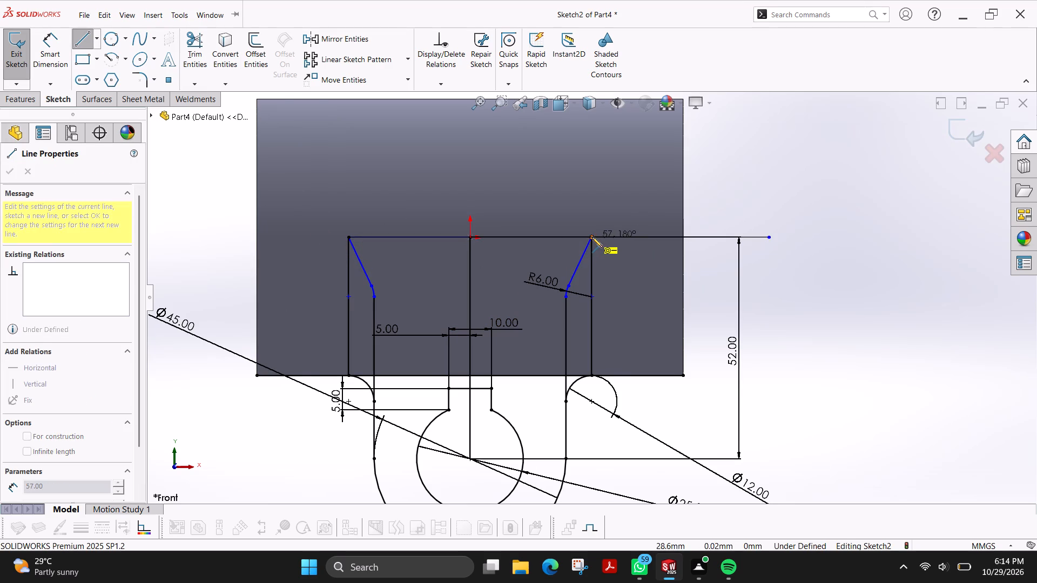
left_click(592, 237)
key("Escape")
scroll(697, 328, "up", 1)
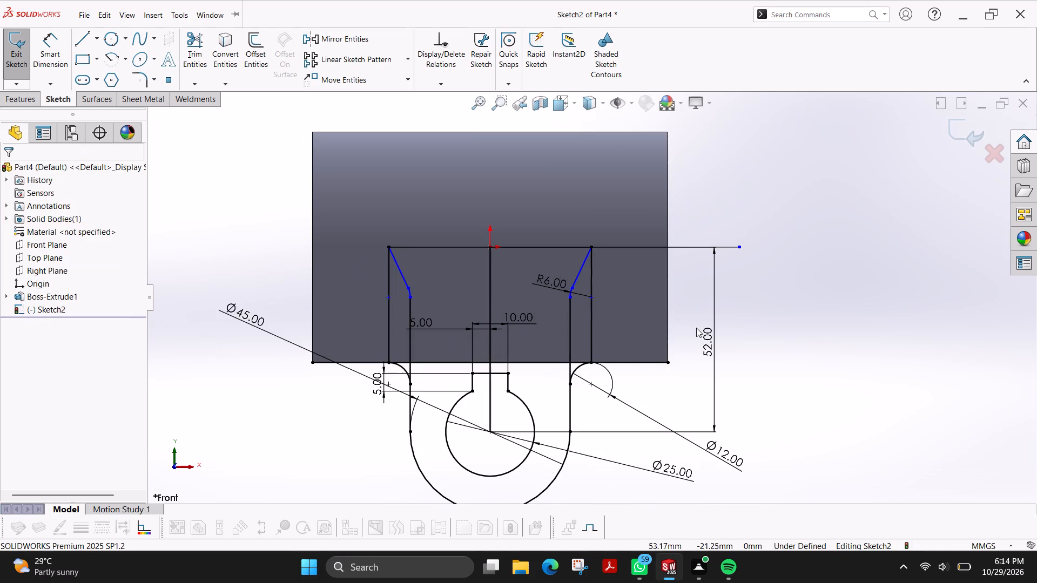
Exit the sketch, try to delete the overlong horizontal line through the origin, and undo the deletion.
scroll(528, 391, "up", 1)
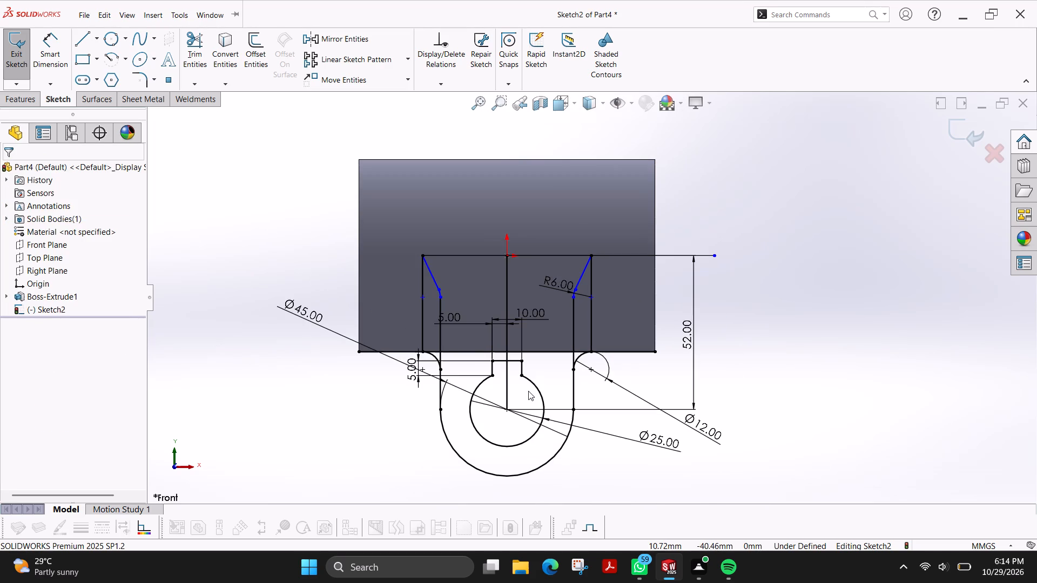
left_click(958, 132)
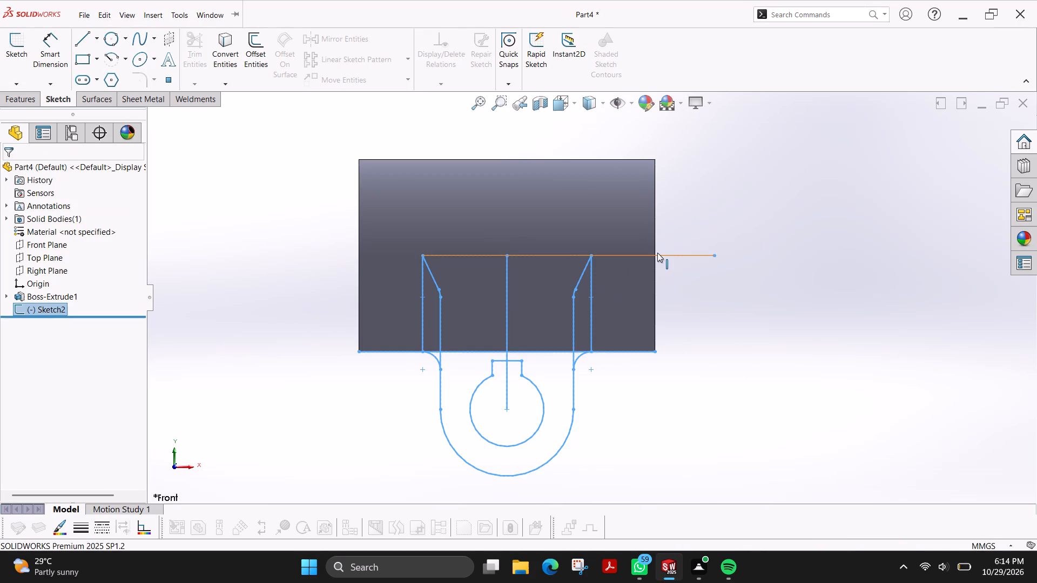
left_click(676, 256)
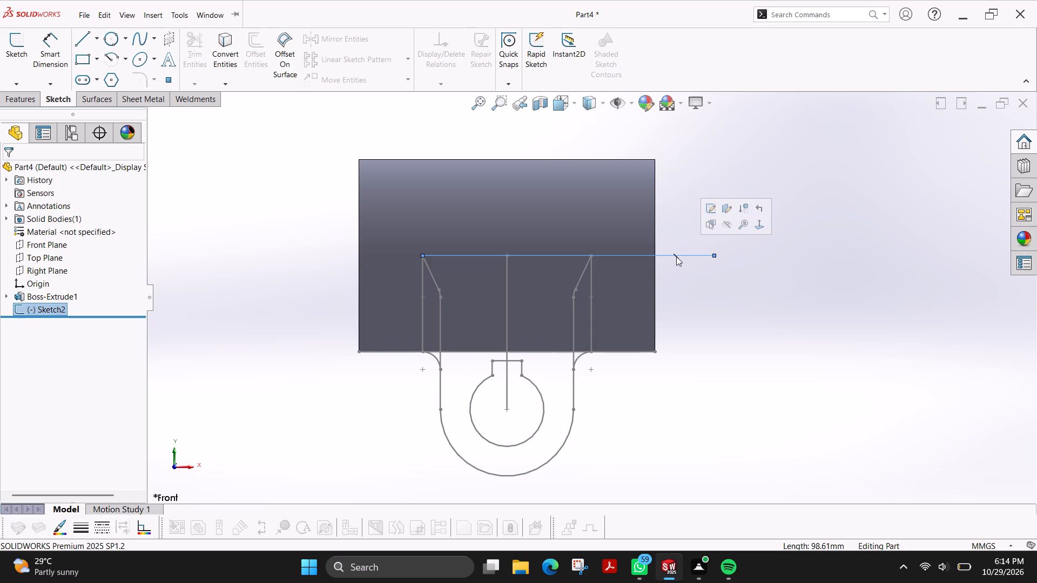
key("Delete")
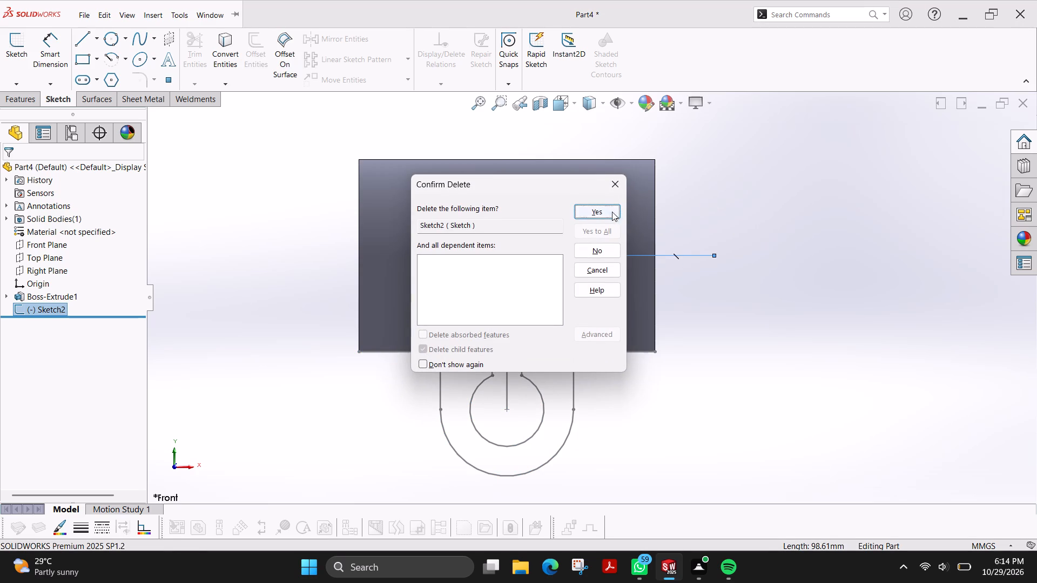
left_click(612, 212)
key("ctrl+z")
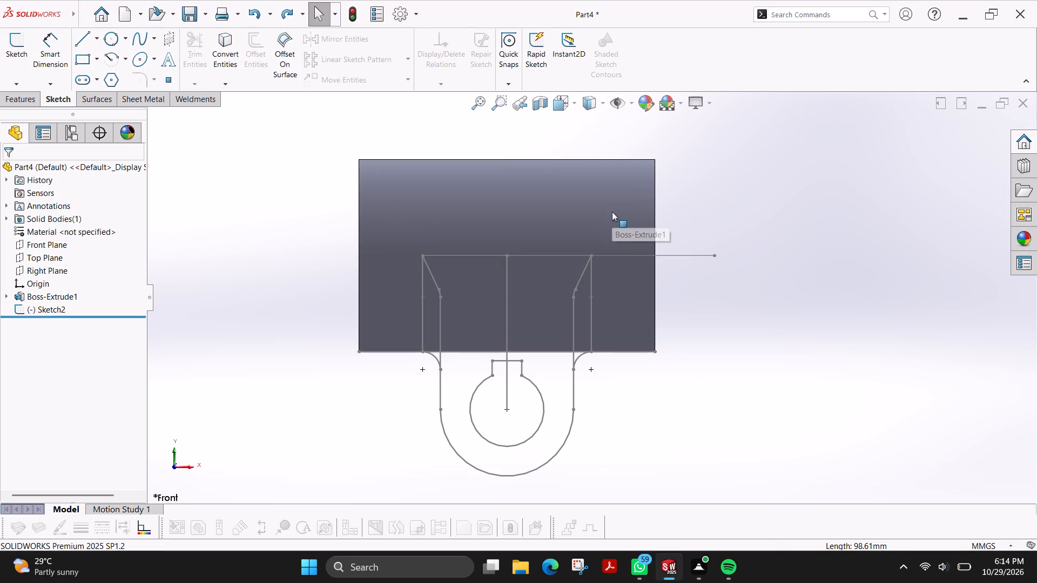
Reopen the bracket sketch and delete both overlapping horizontal lines through the origin, the 98.61 mm one and the 57 mm one.
left_click(28, 70)
left_click(609, 256)
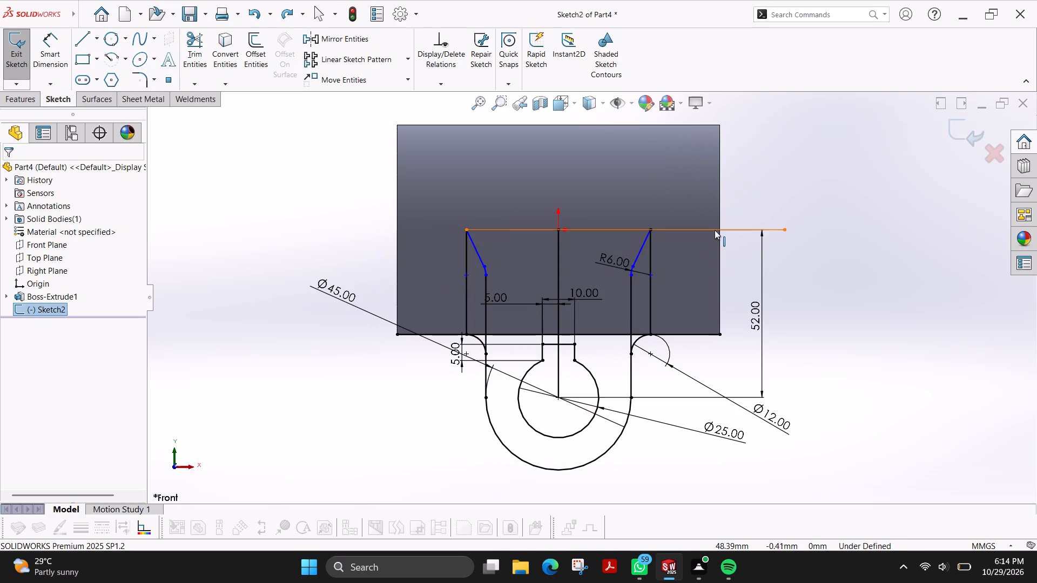
left_click(715, 230)
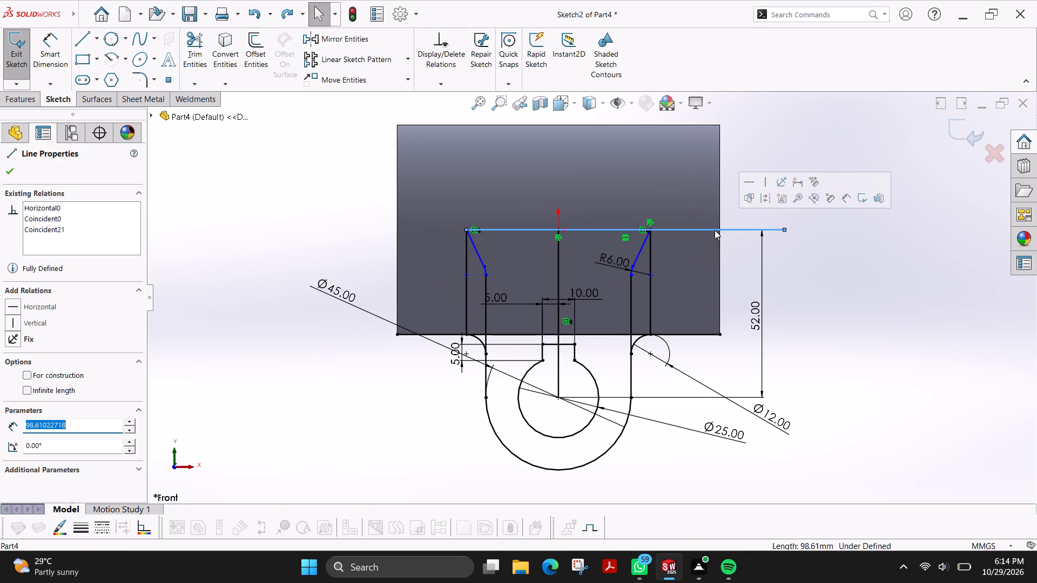
key("Delete")
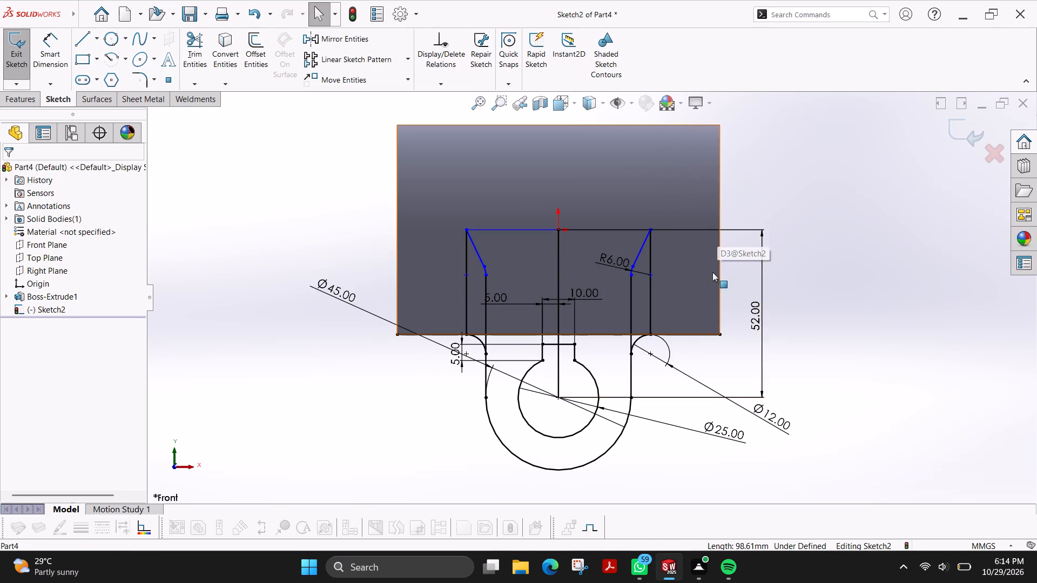
left_click_drag(762, 230, 748, 258)
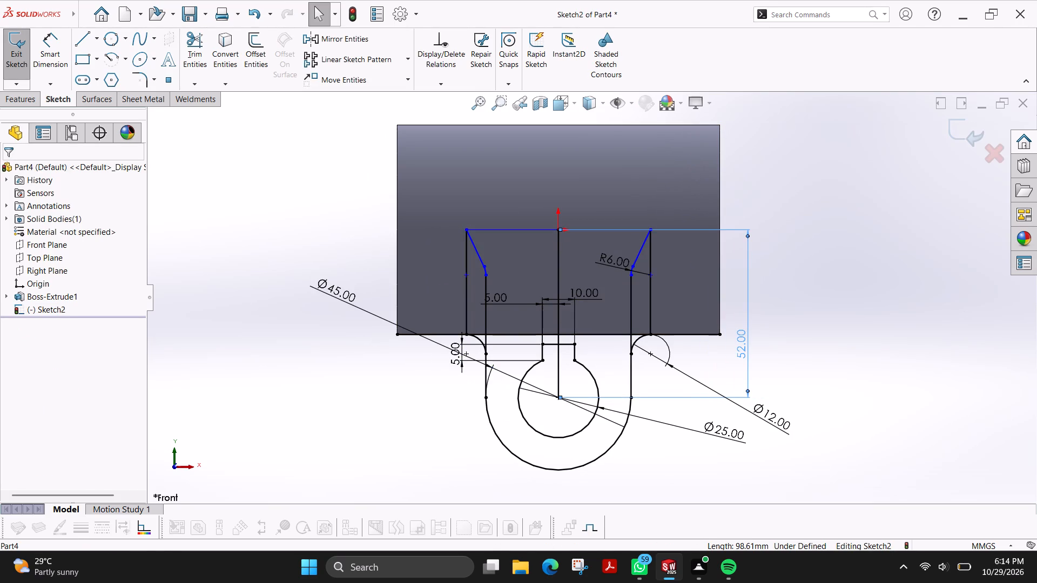
key("Escape")
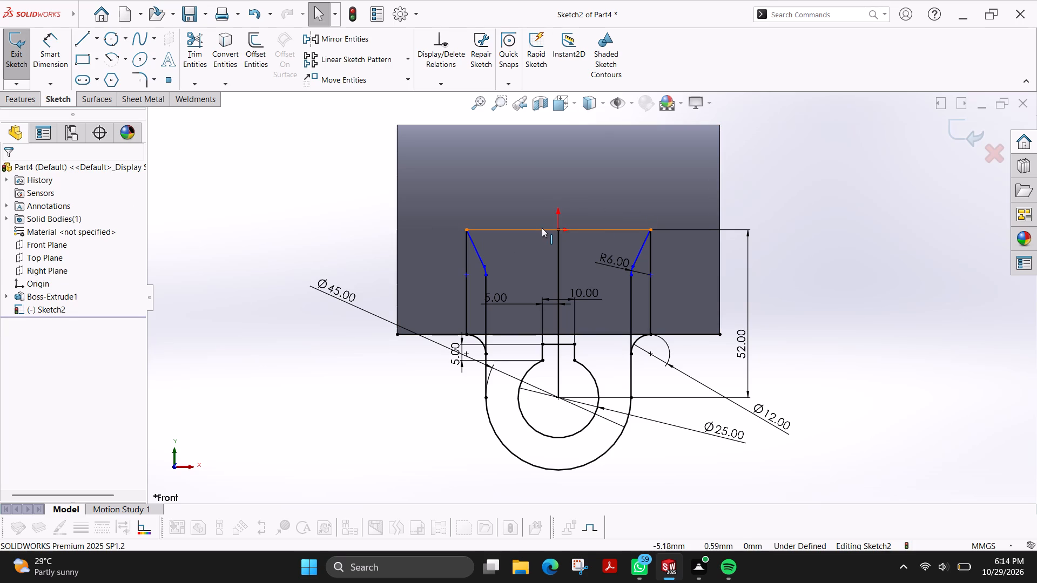
left_click(542, 228)
key("Delete")
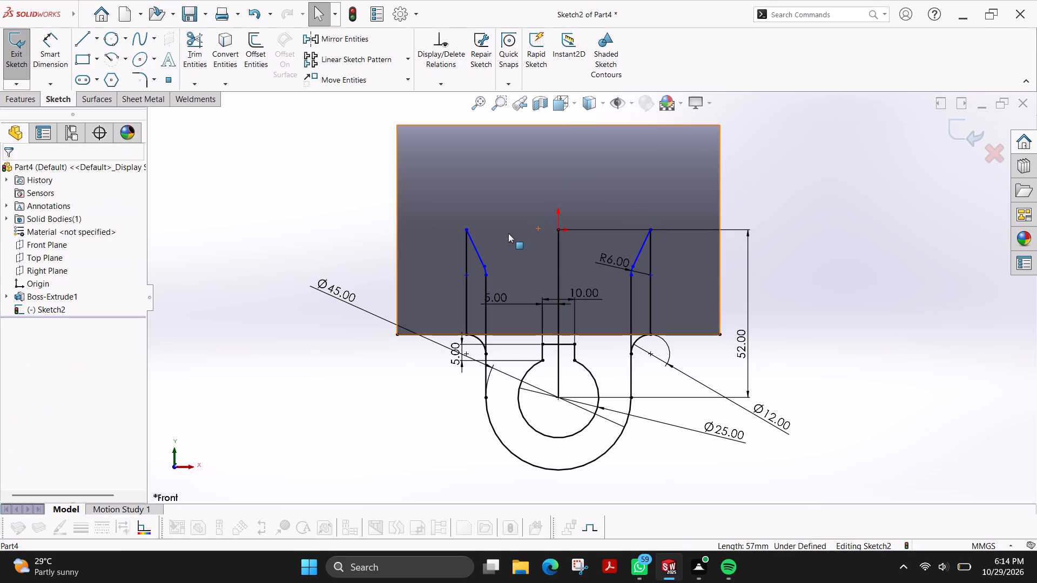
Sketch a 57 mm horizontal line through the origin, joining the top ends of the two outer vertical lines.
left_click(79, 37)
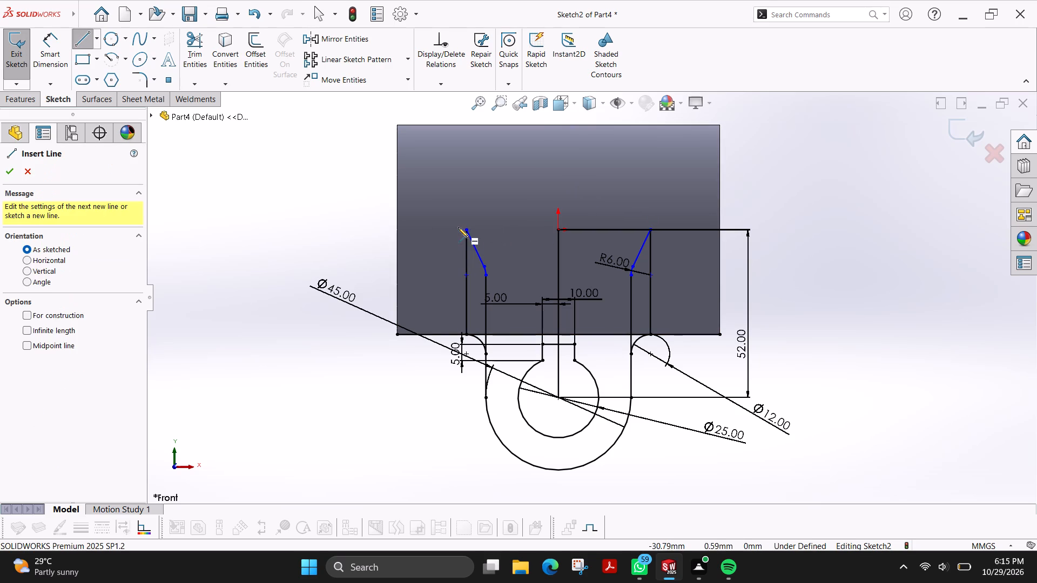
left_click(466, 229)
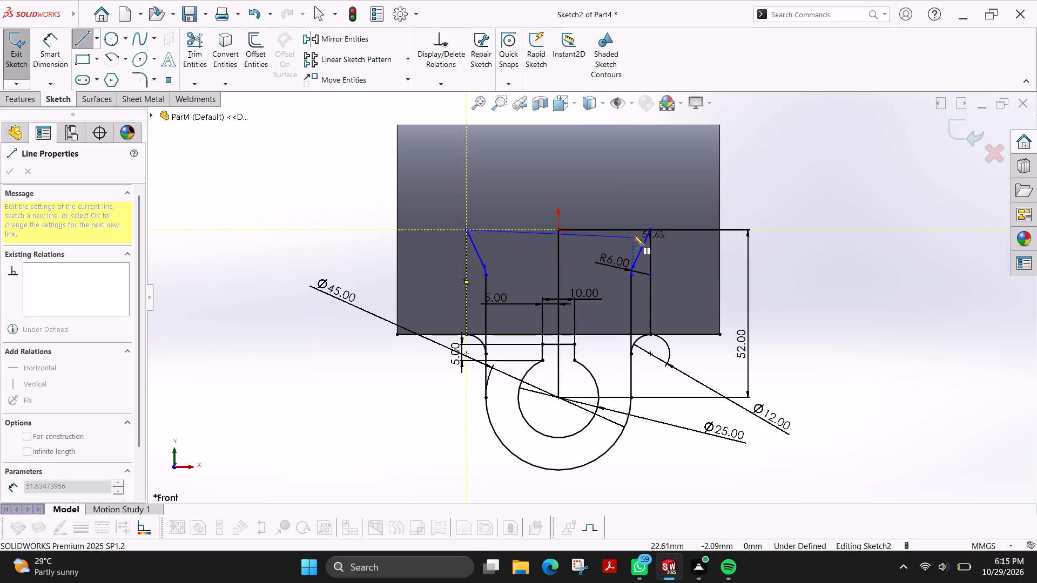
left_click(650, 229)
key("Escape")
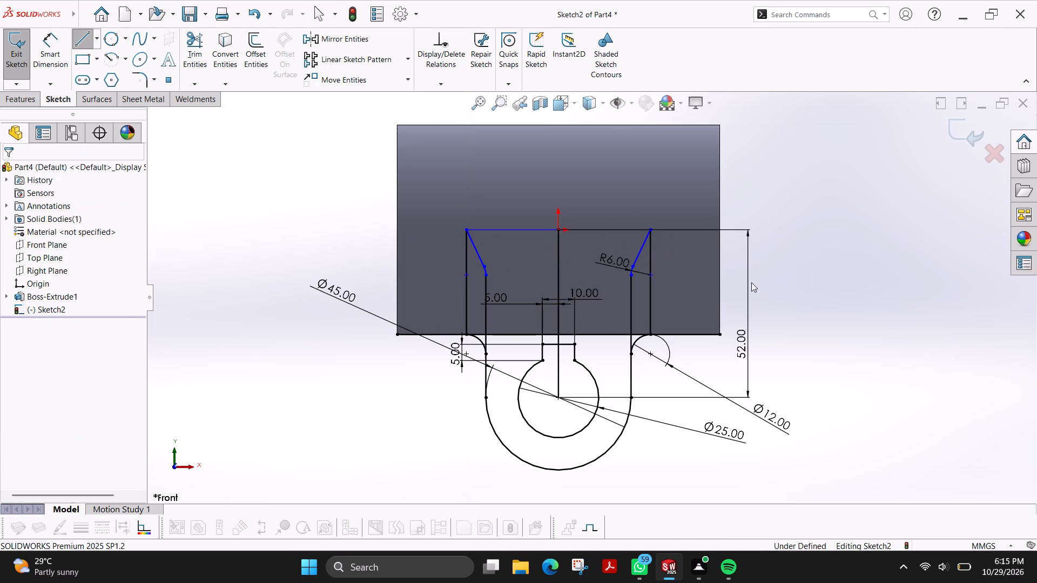
Reposition the 52 mm height dimension farther out, beyond the cylinder's right edge.
left_click_drag(746, 272, 331, 276)
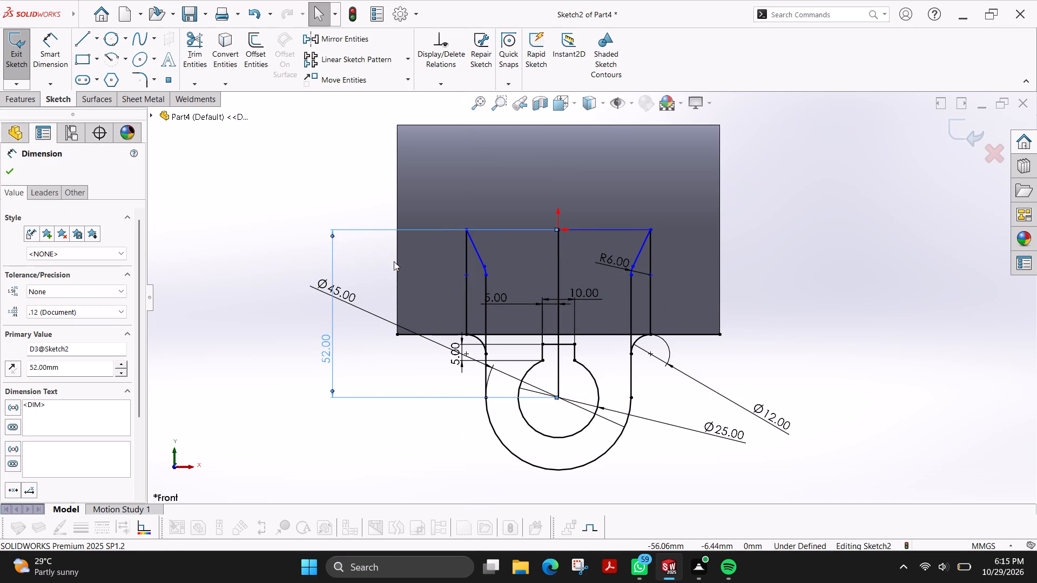
left_click_drag(328, 233, 740, 241)
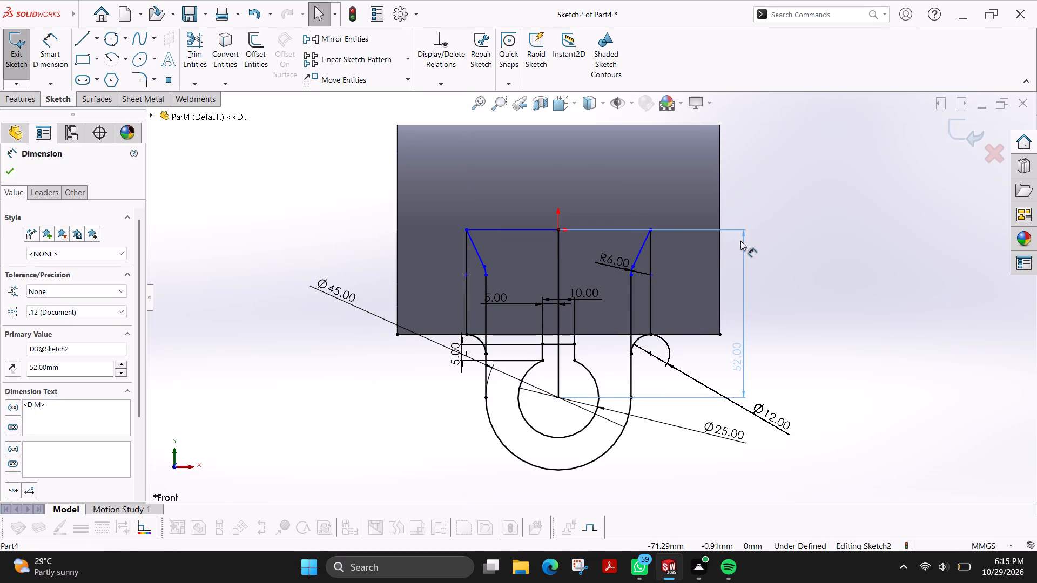
left_click_drag(740, 241, 794, 243)
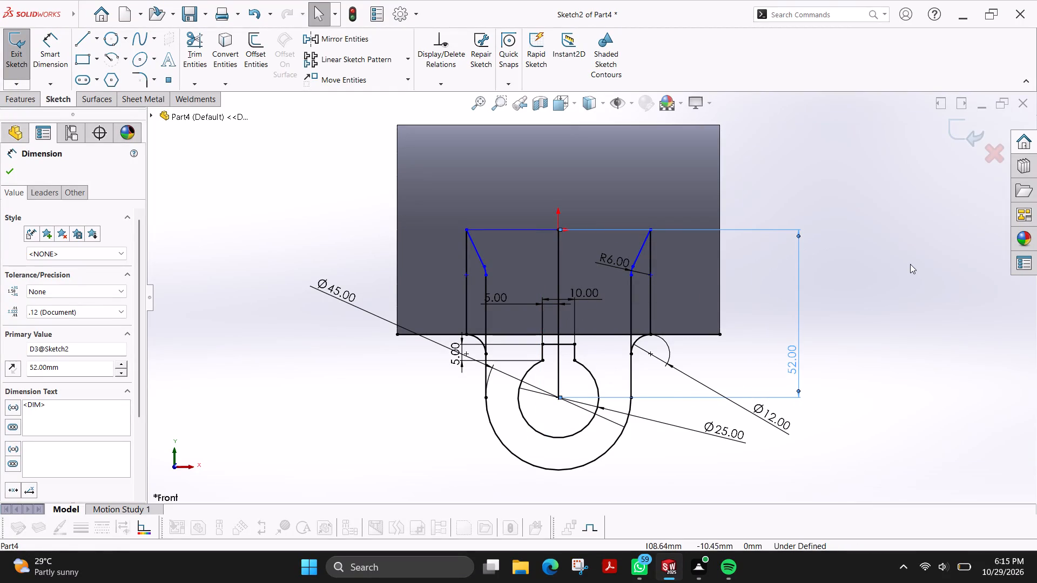
key("Escape")
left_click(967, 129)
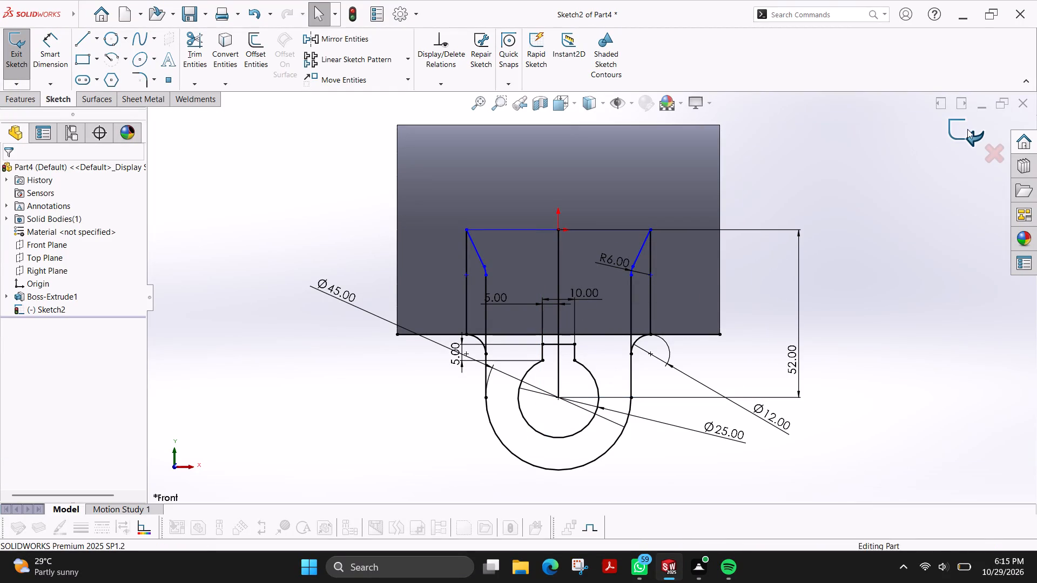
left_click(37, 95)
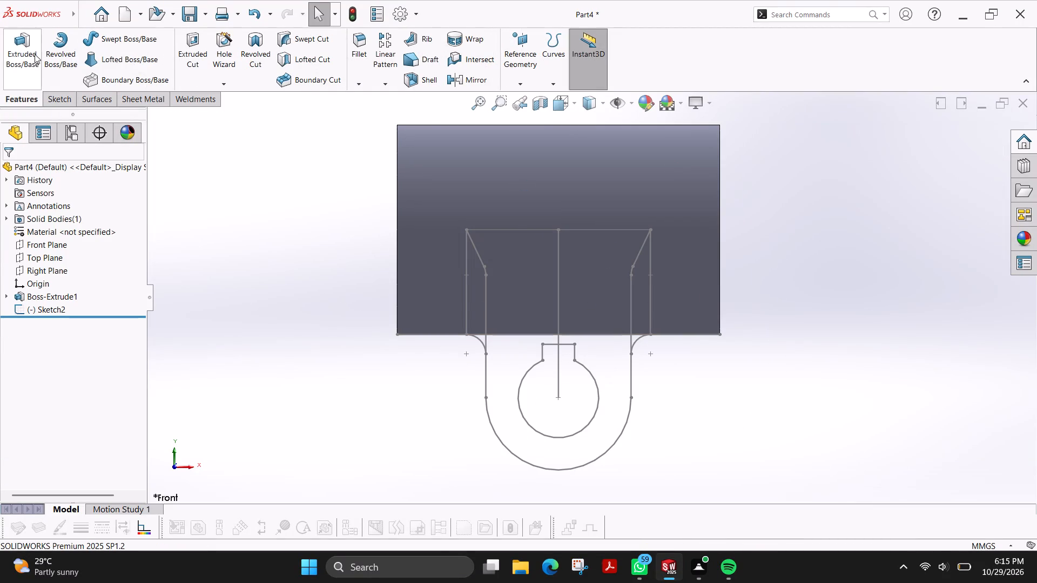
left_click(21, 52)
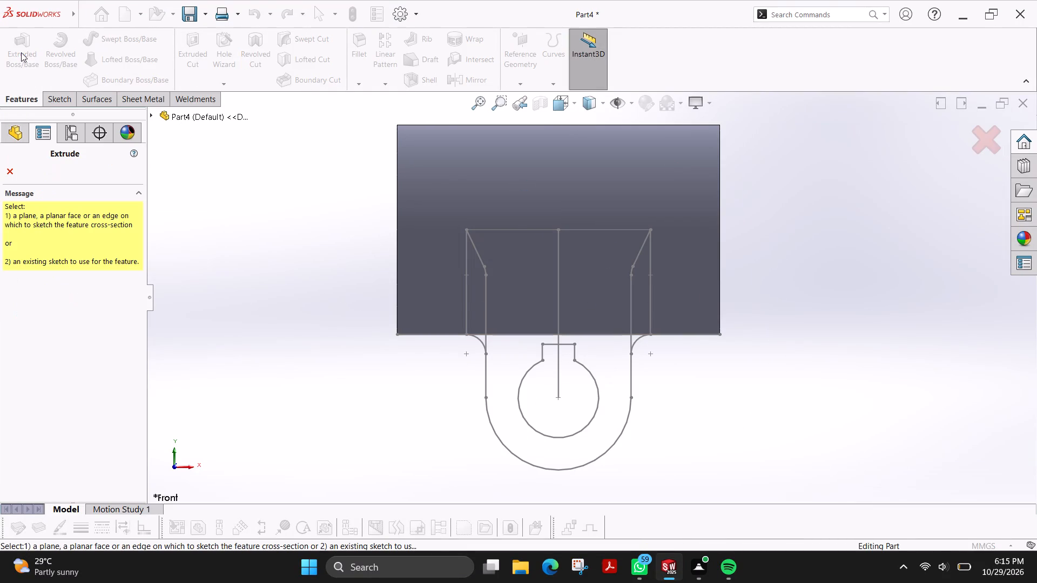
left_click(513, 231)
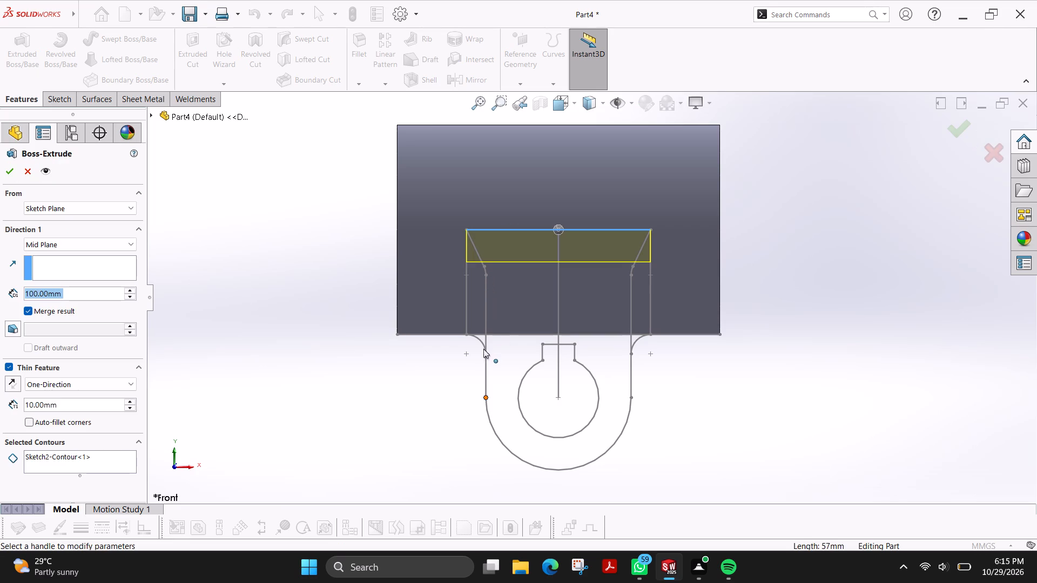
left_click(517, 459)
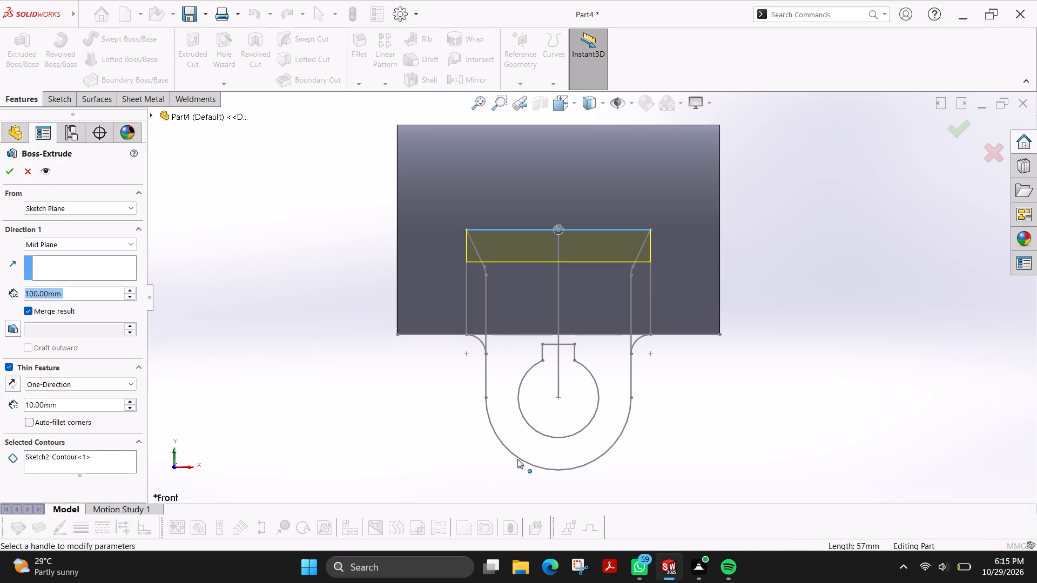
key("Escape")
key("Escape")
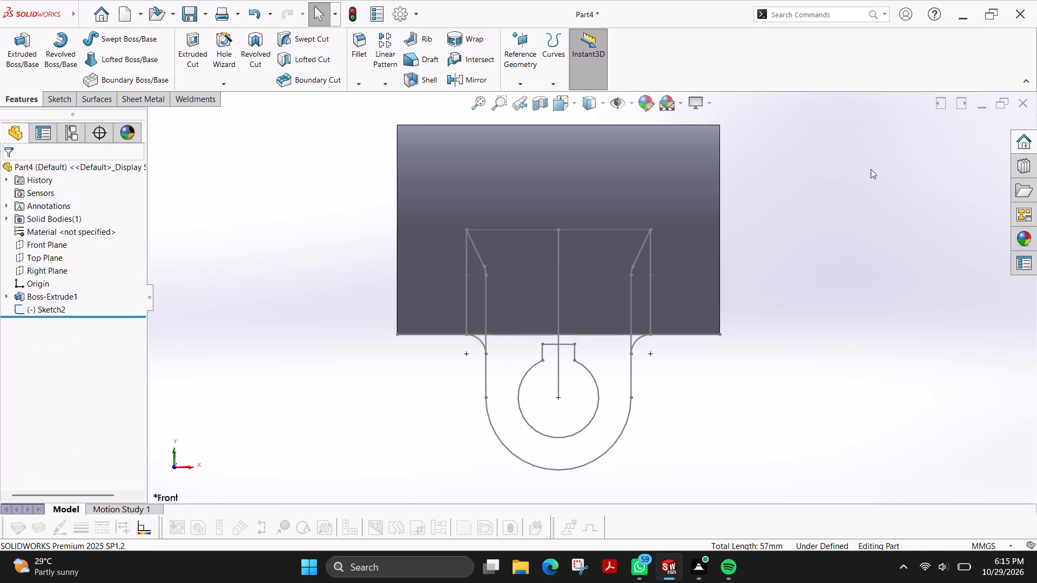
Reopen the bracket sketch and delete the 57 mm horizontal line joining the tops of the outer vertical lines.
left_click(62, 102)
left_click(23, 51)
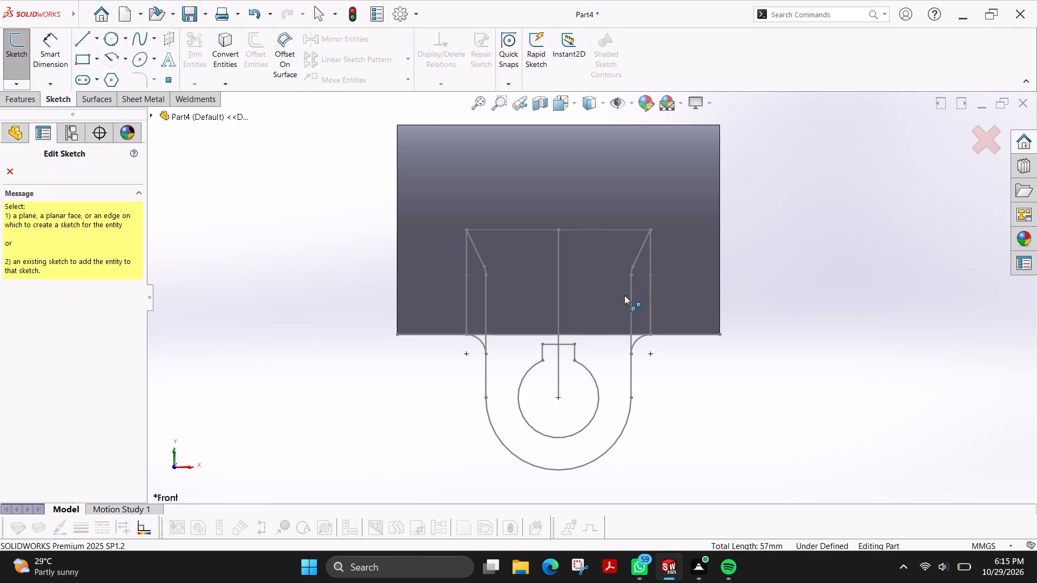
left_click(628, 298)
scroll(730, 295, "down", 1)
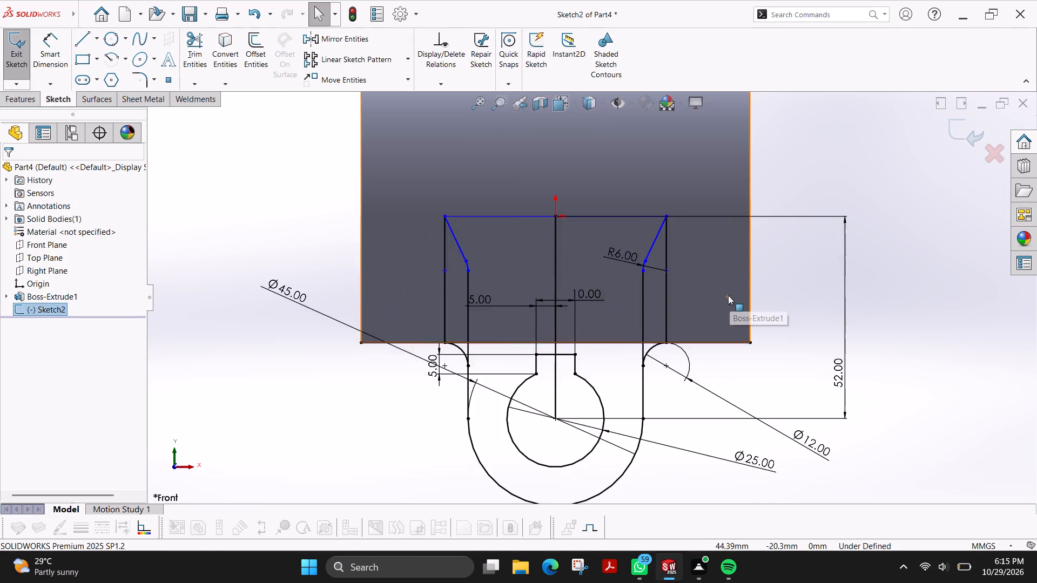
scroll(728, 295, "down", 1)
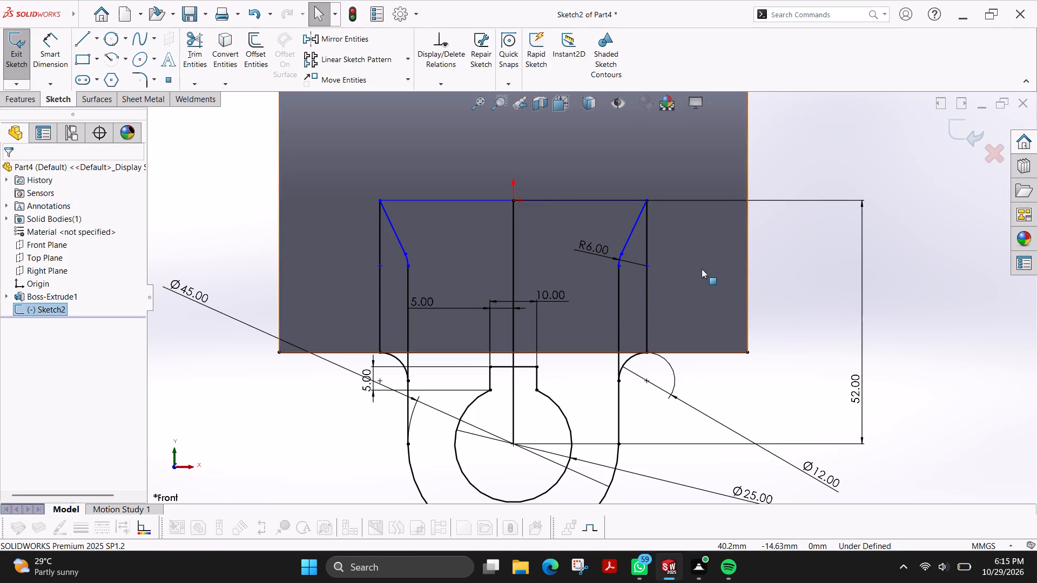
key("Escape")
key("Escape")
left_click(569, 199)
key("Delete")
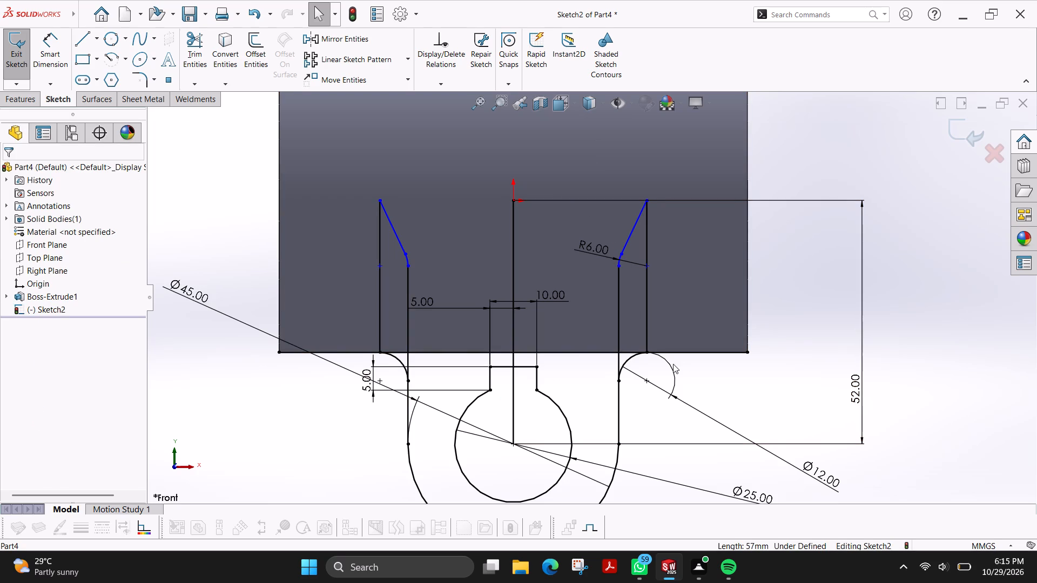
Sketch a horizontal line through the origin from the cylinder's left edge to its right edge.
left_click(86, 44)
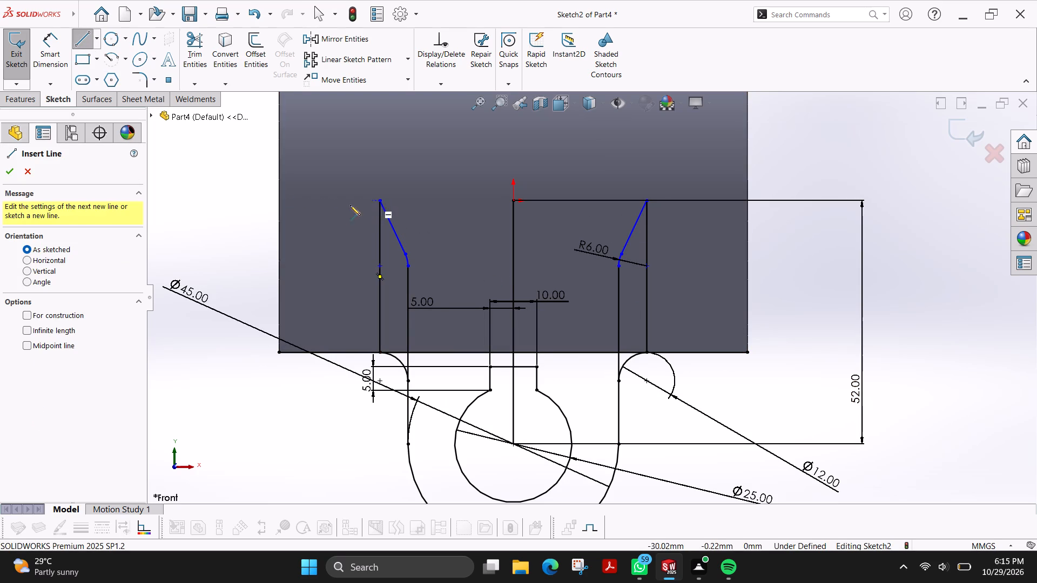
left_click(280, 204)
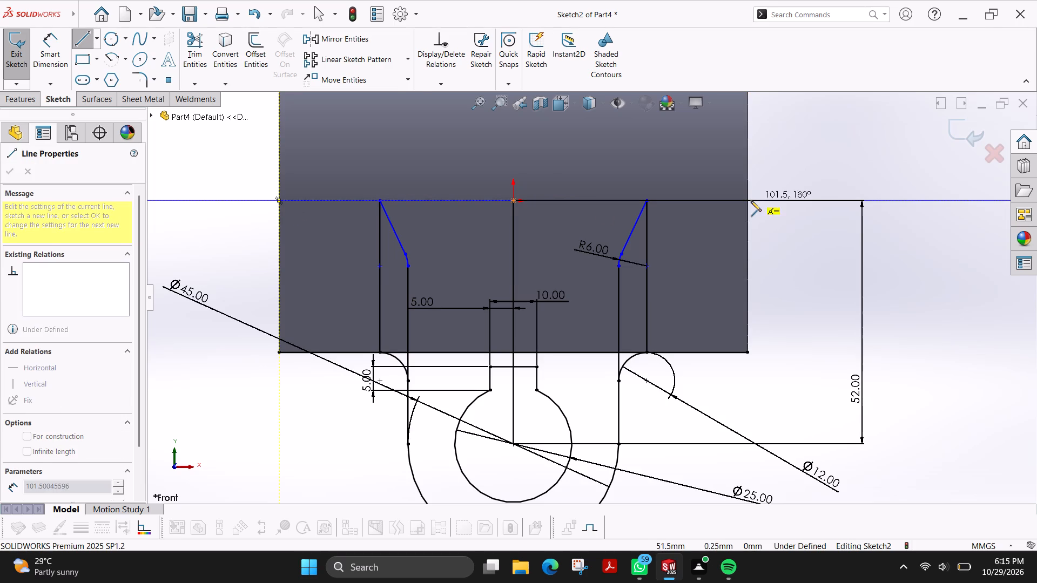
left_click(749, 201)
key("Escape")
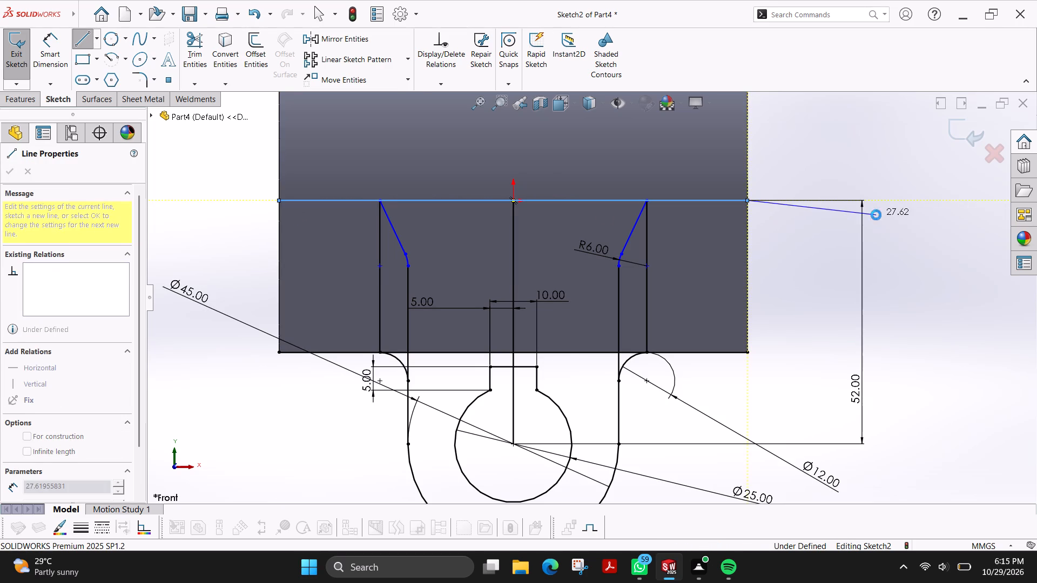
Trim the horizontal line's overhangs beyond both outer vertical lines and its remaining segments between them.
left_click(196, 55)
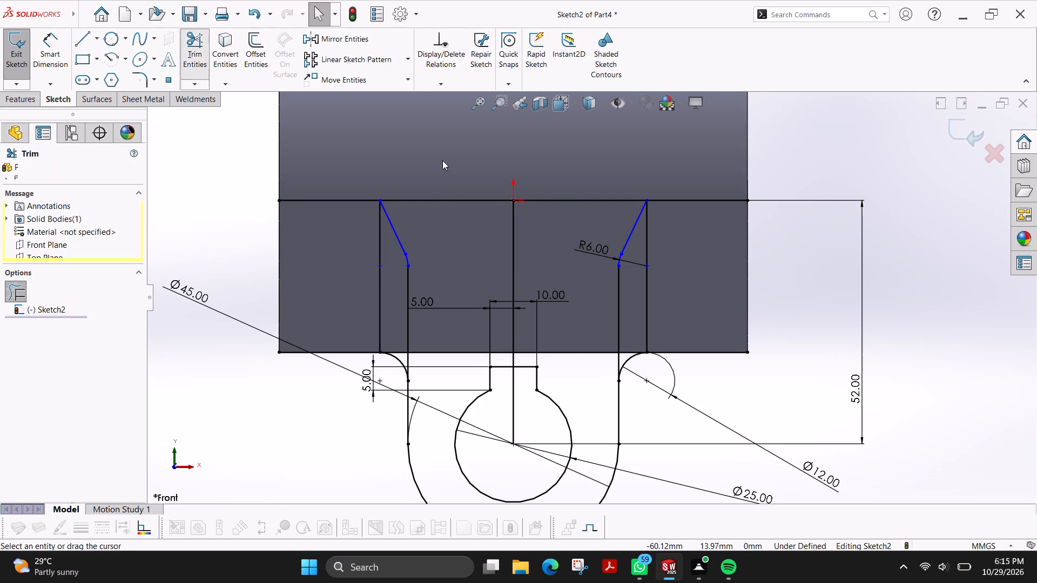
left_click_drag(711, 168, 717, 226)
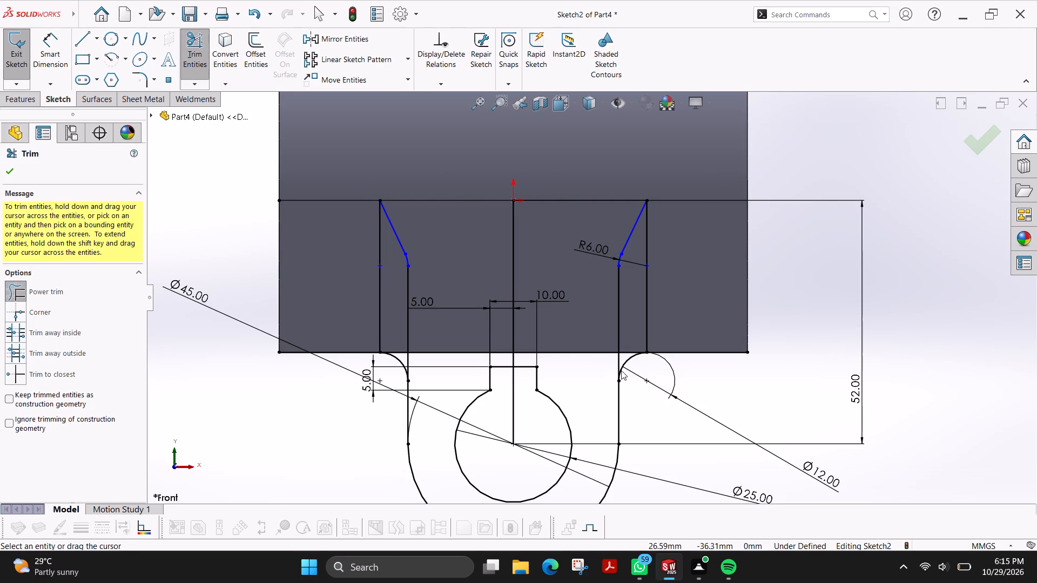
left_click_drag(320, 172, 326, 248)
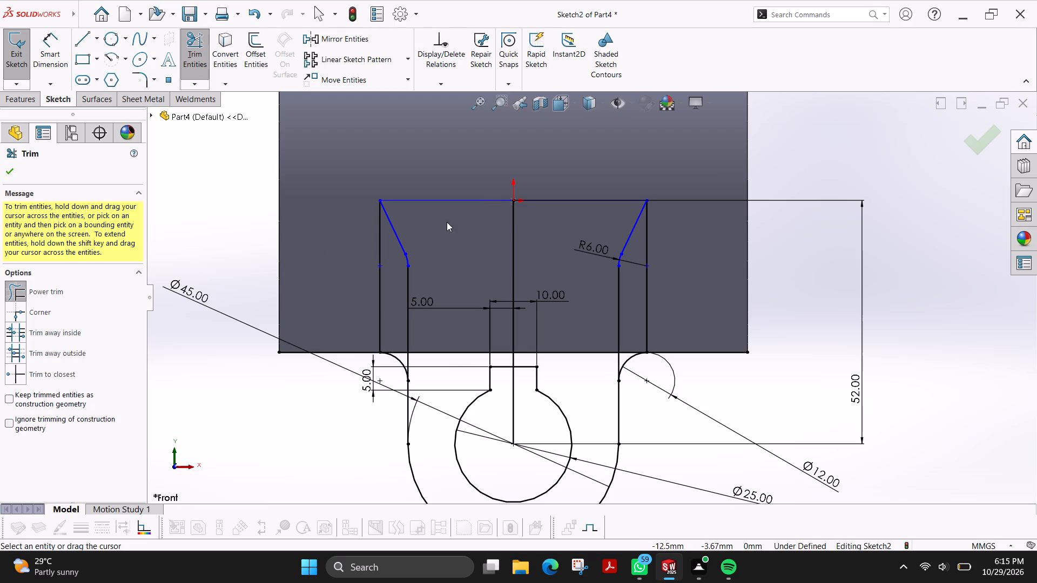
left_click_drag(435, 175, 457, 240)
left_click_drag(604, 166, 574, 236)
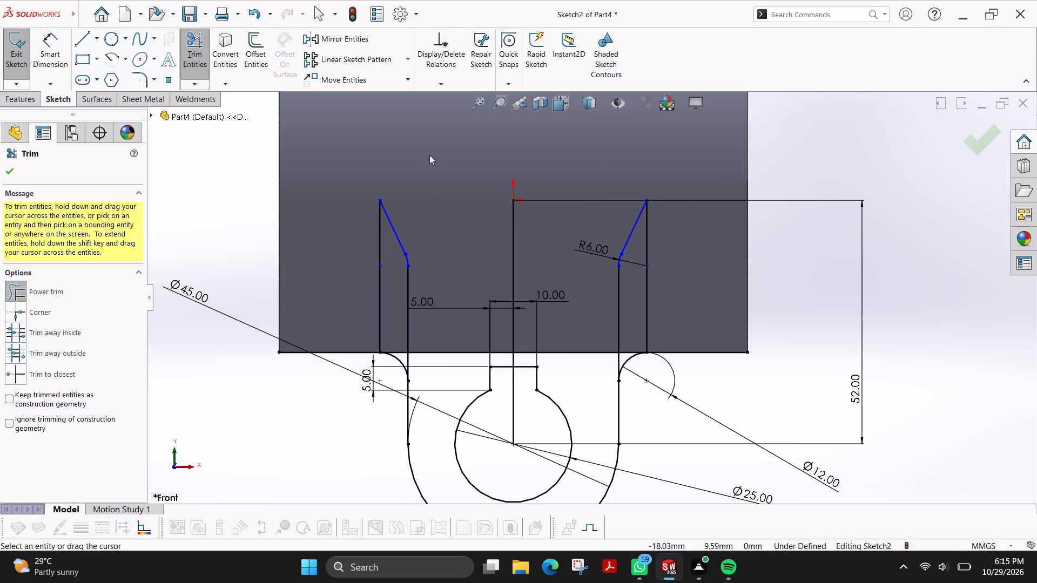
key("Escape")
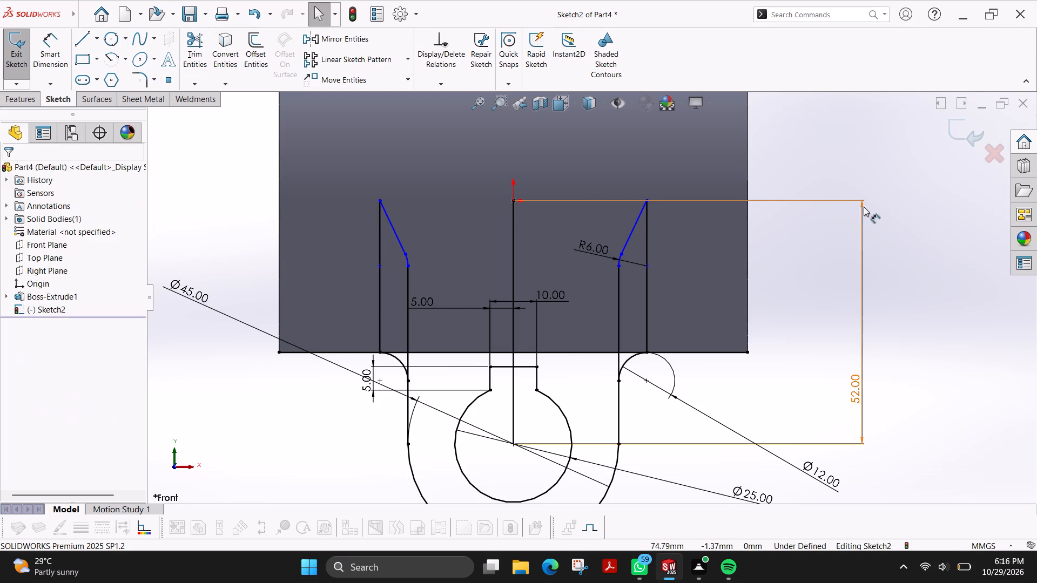
Delete the 52 mm height dimension between the origin and the bore centre.
left_click(864, 207)
key("Delete")
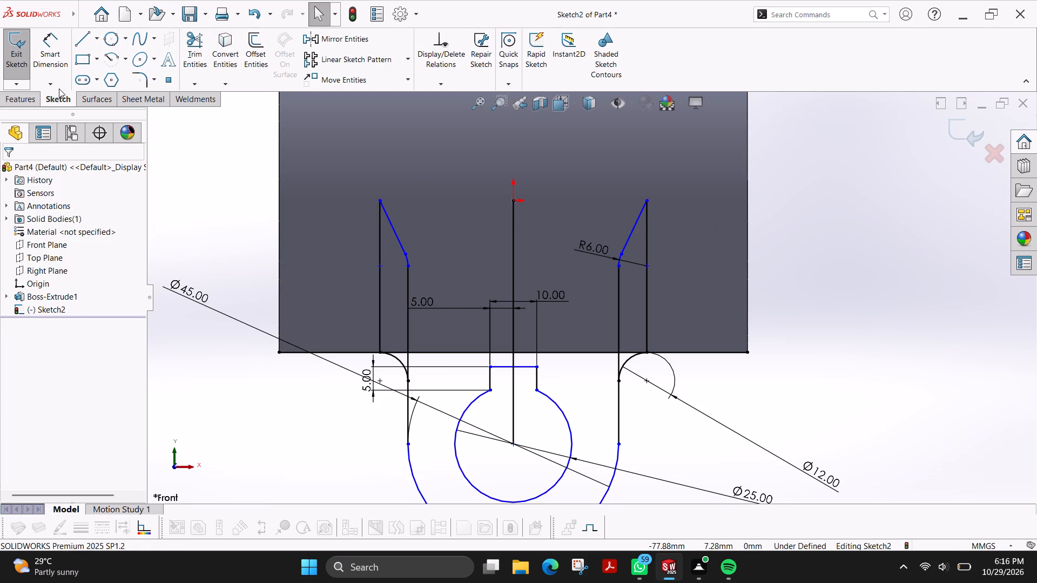
Sketch a 57 mm horizontal line joining the tops of the bracket's two outer vertical lines.
left_click(83, 39)
left_click(379, 201)
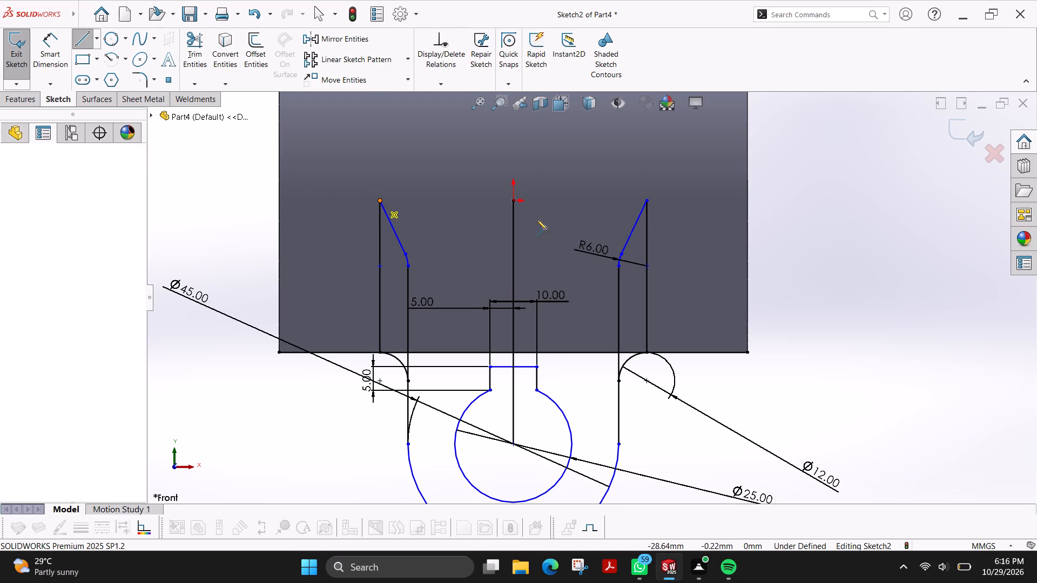
left_click(647, 202)
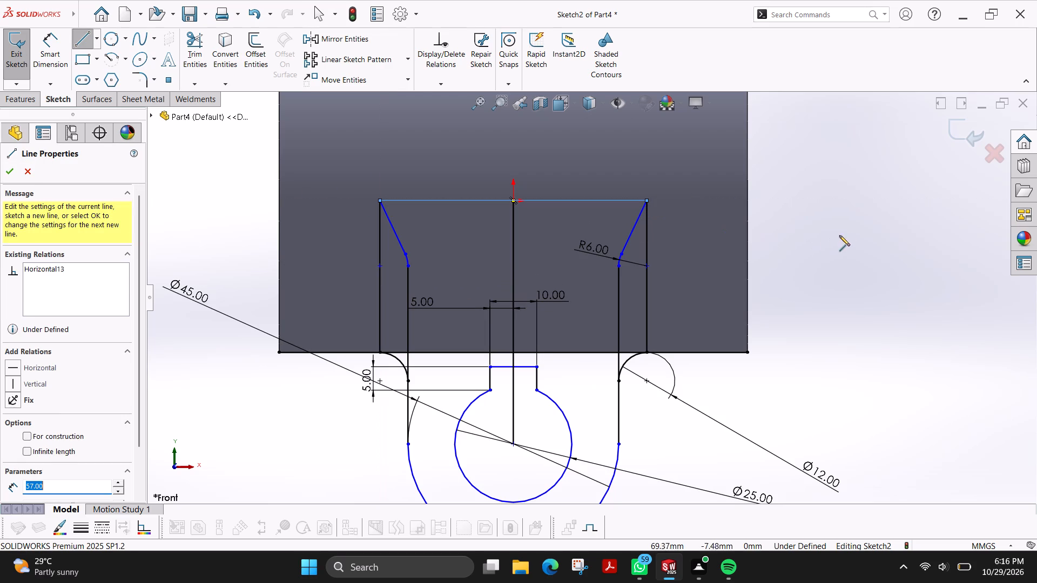
key("Escape")
key("Escape")
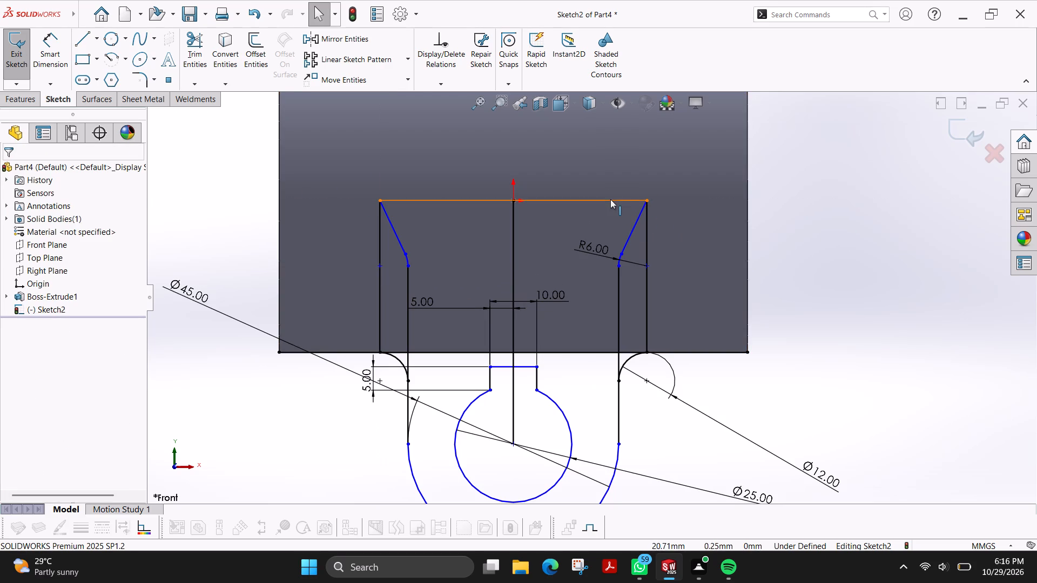
Sketch a horizontal line about 86 mm long through the origin, from near the cylinder's left edge to past the right outer vertical line.
left_click(84, 44)
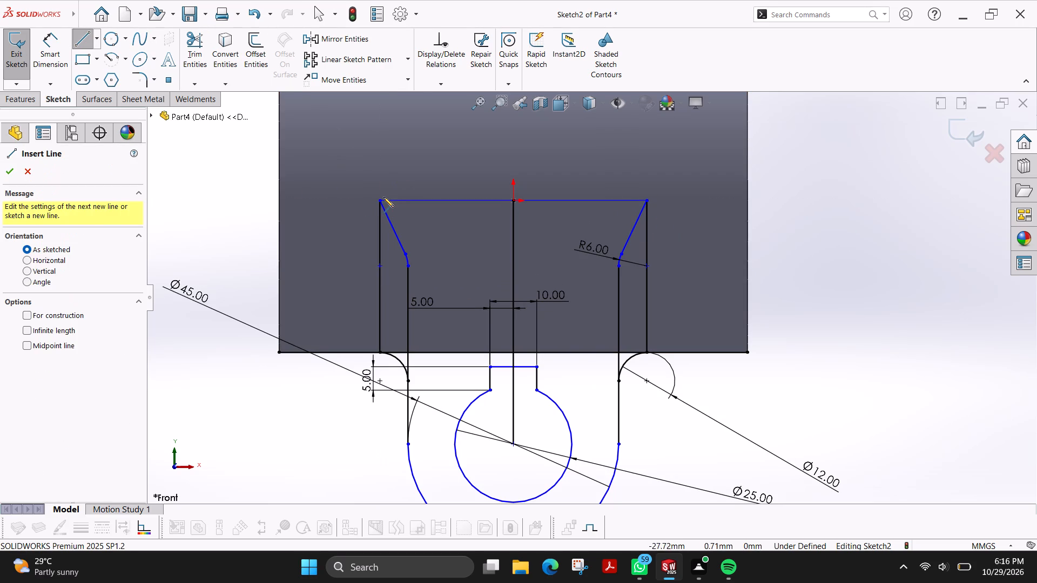
left_click(513, 200)
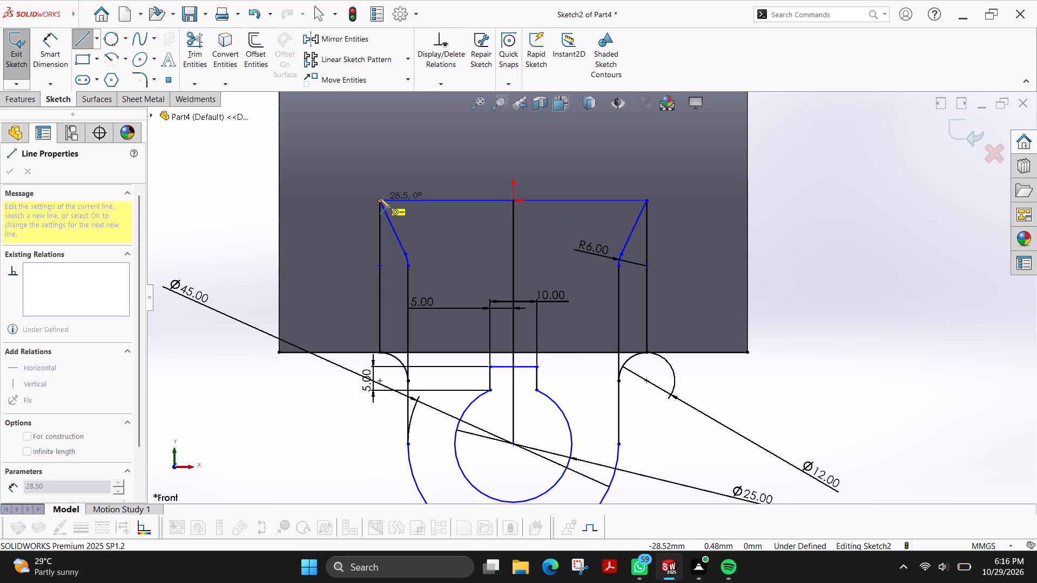
left_click(283, 199)
left_click(686, 201)
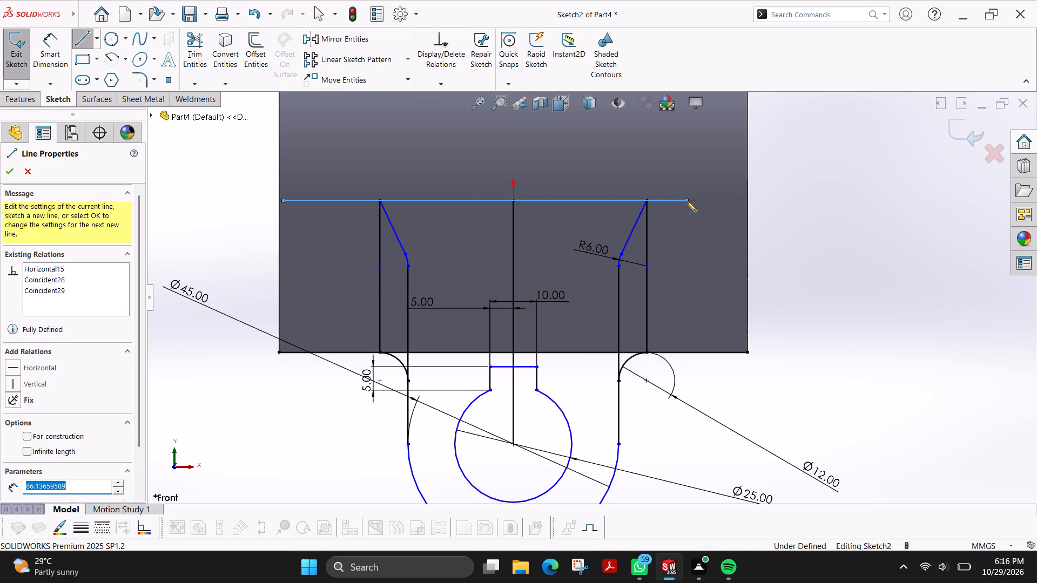
key("Escape")
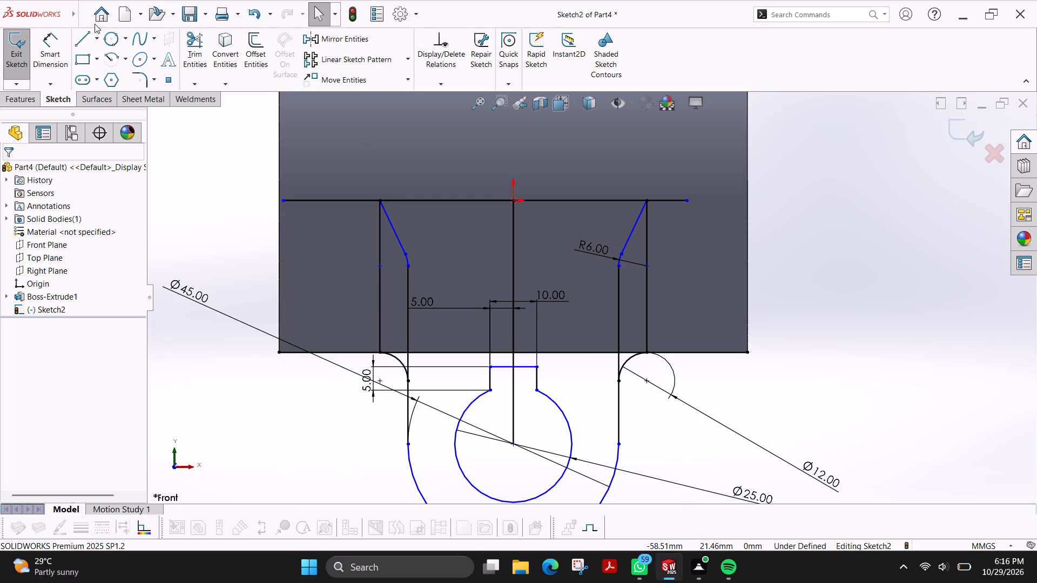
Trim the horizontal line's overhangs beyond both outer vertical lines.
left_click(183, 46)
left_click_drag(356, 140, 323, 230)
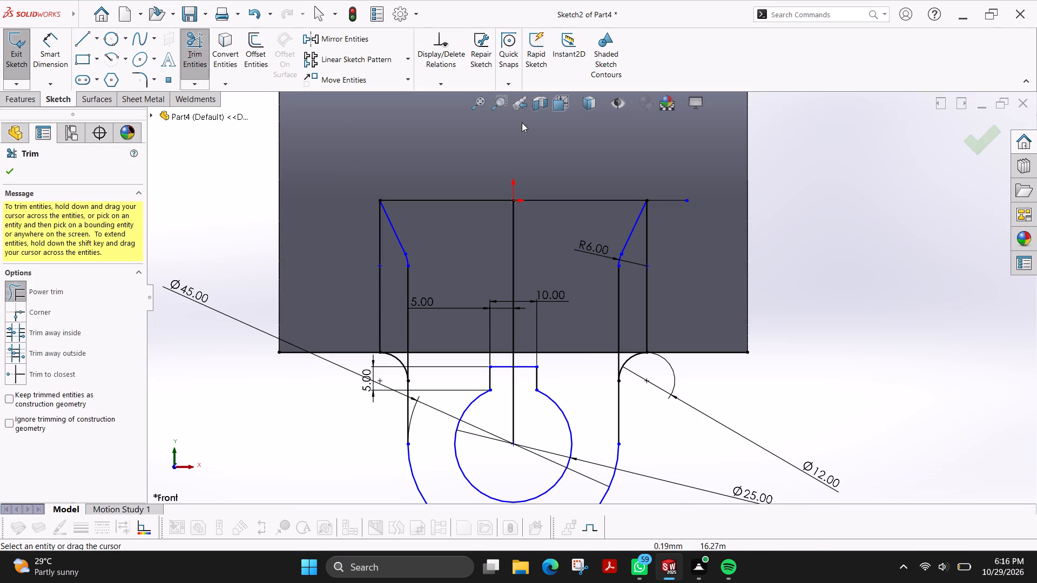
left_click_drag(665, 158, 684, 223)
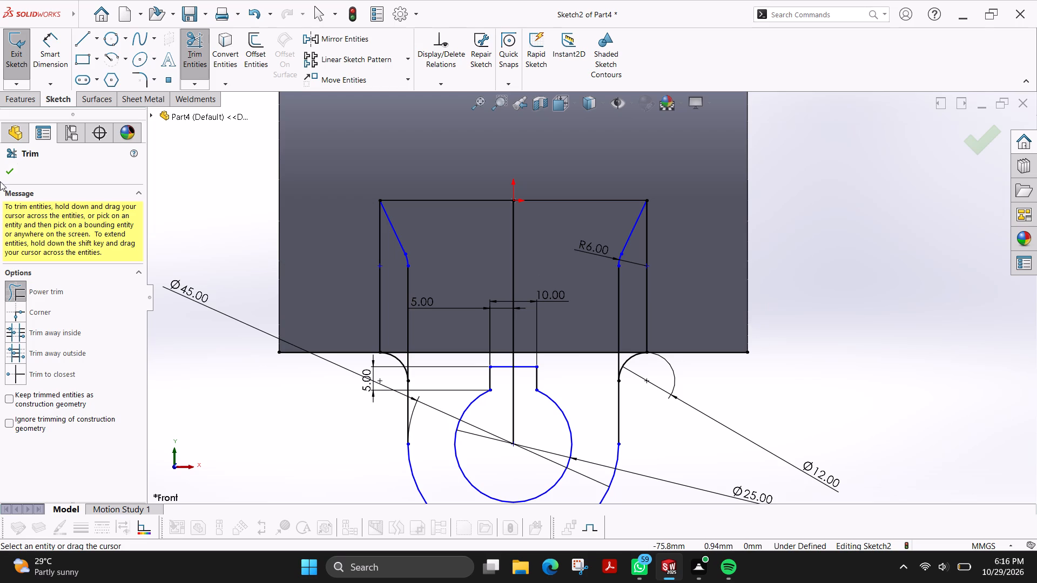
left_click(14, 170)
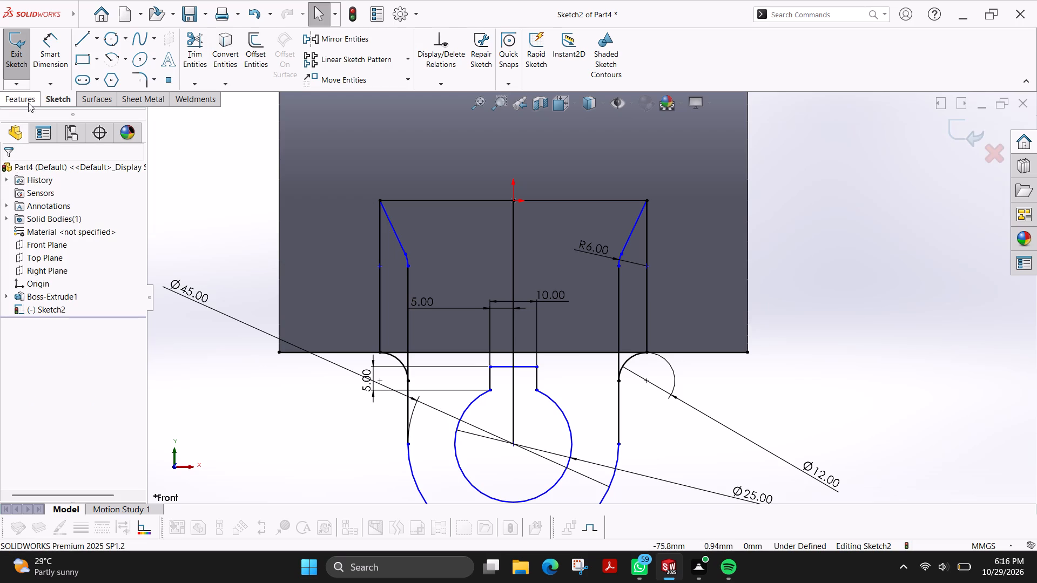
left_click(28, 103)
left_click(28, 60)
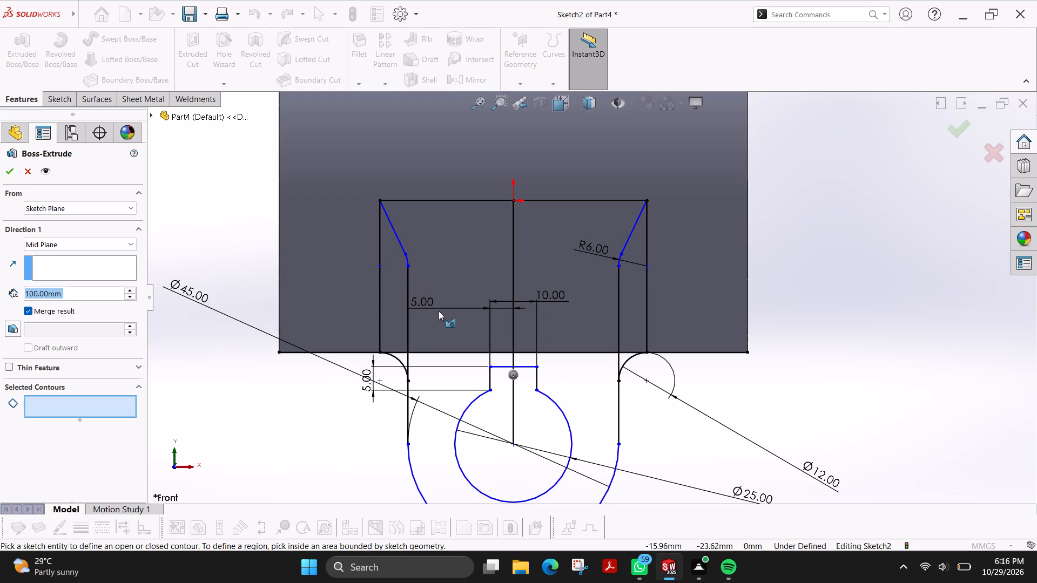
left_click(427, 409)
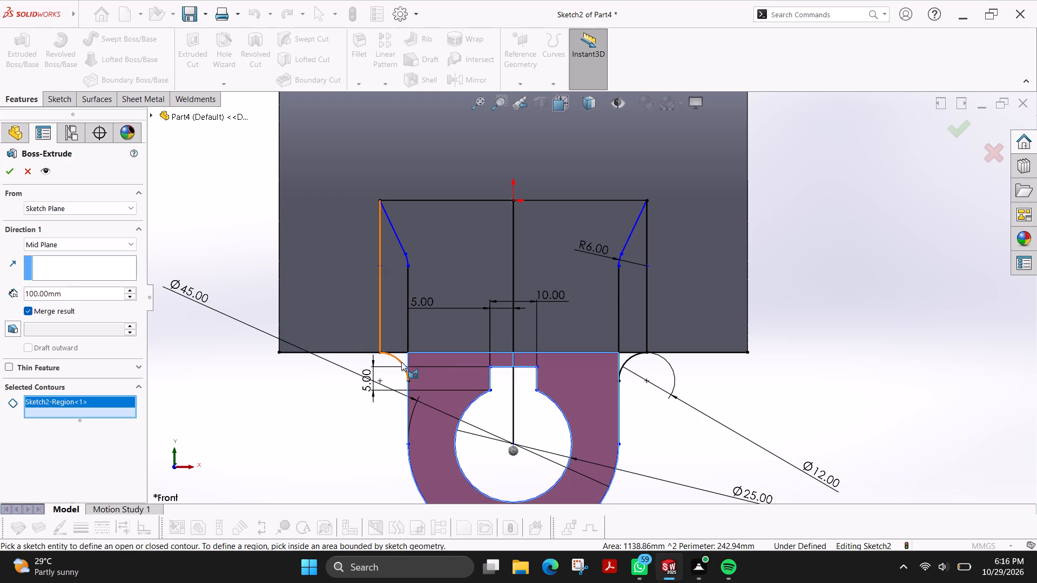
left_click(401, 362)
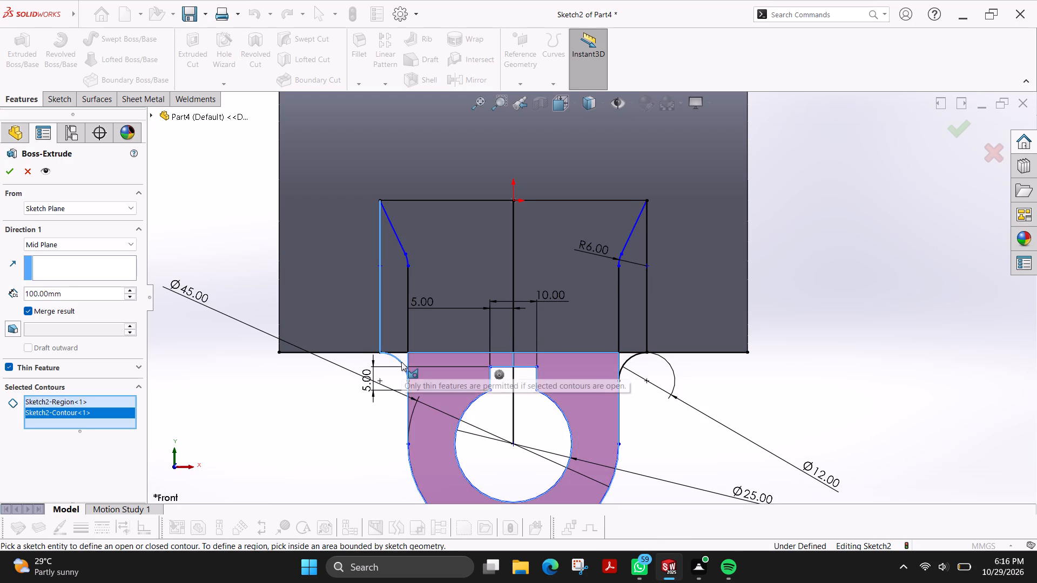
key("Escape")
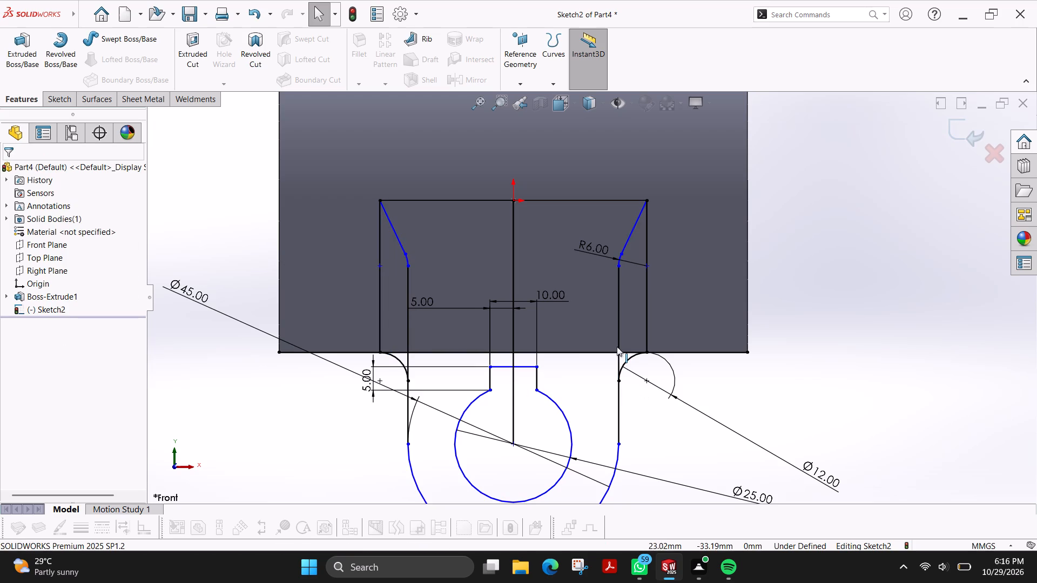
Extrude the bracket region and the two small fillet corner regions below the cylinder 65 mm, Mid Plane, with merged result.
left_click(17, 53)
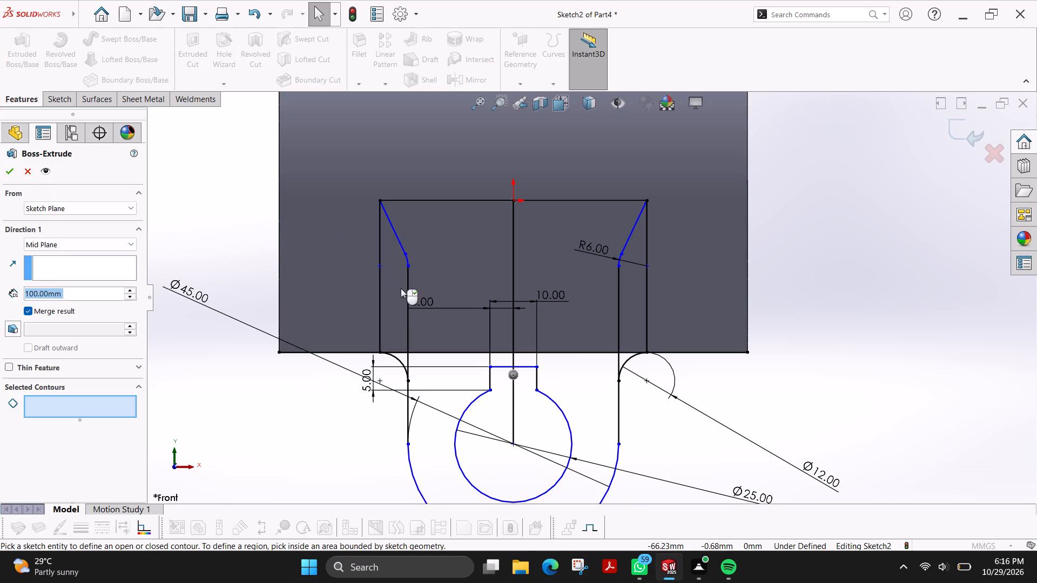
scroll(433, 329, "down", 4)
left_click(412, 379)
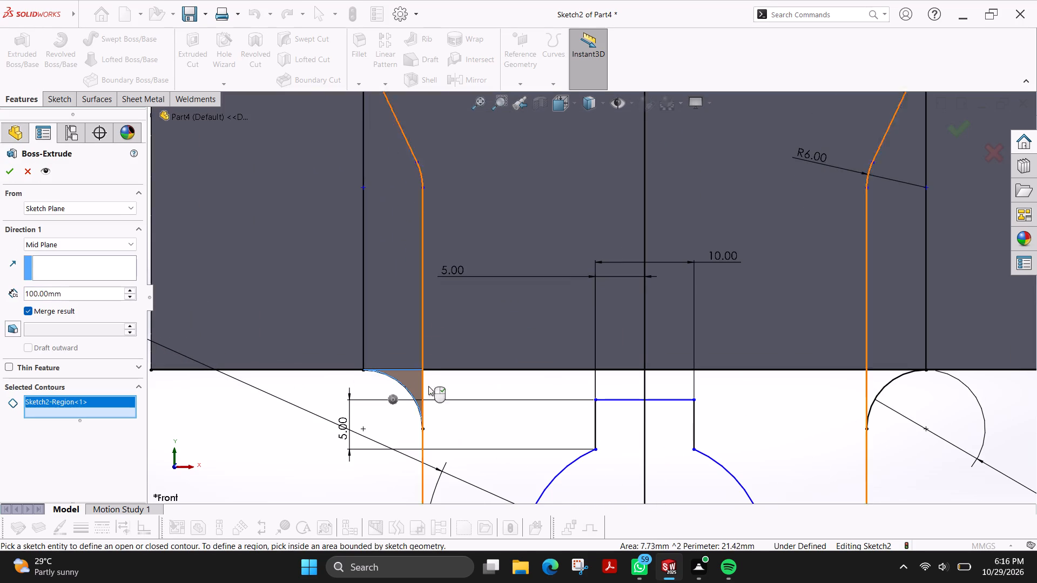
left_click(874, 382)
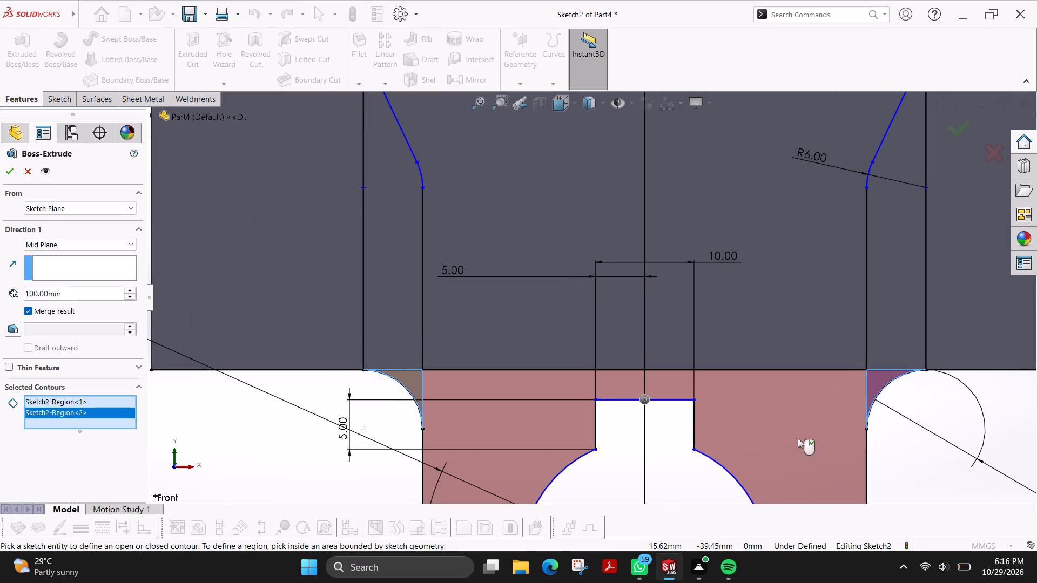
left_click(798, 438)
scroll(768, 394, "up", 3)
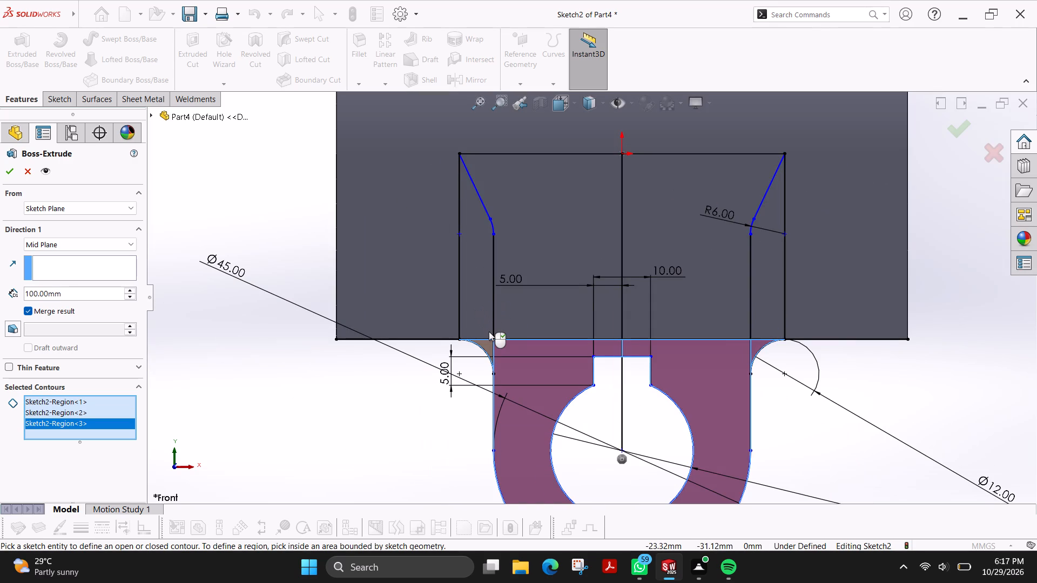
scroll(489, 331, "up", 1)
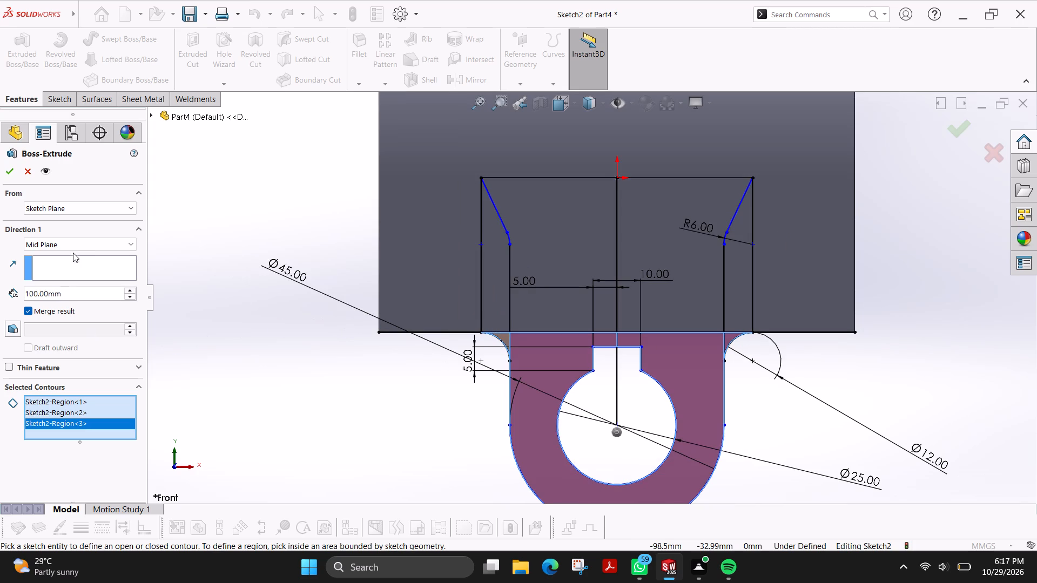
double_click(76, 293)
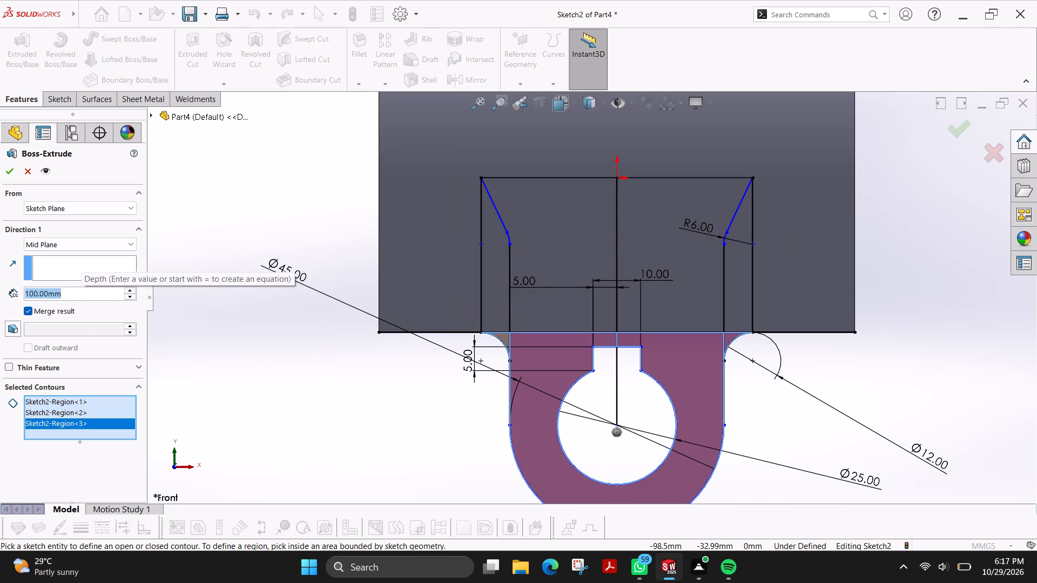
type("65")
key("Return")
left_click(10, 172)
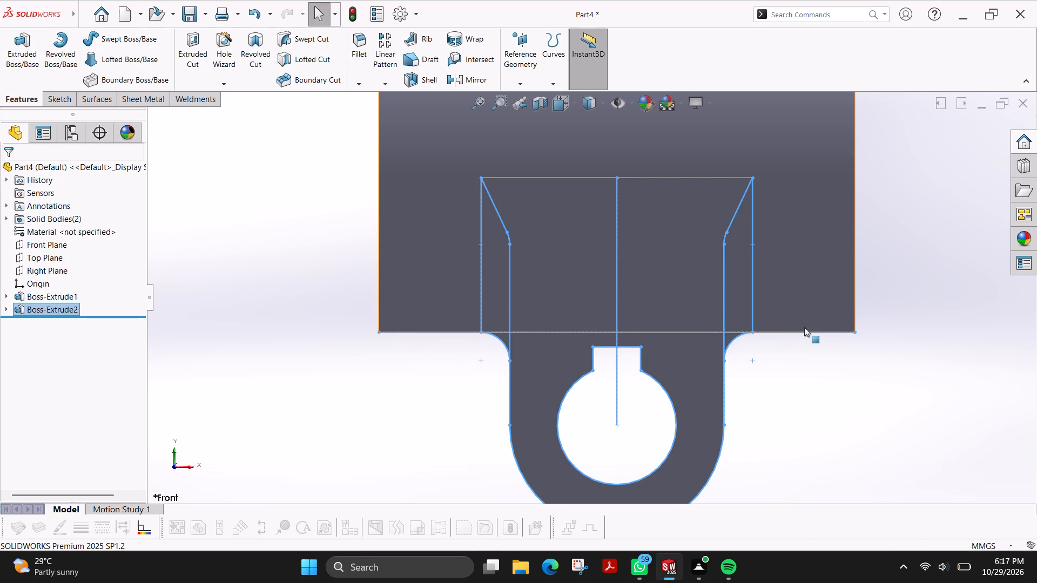
key("Escape")
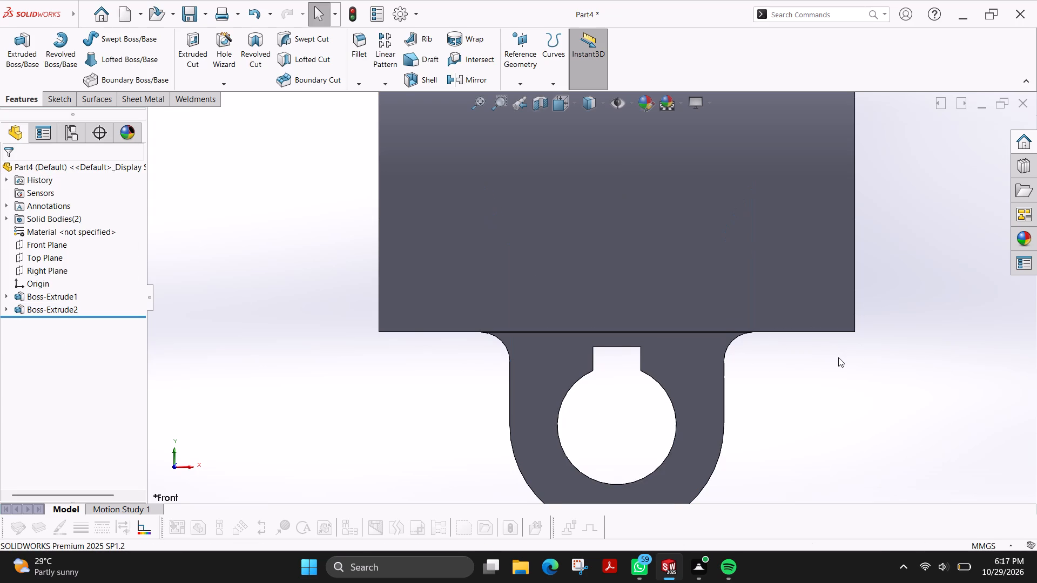
Start a new sketch on the hollow cylinder's annular end face.
scroll(836, 358, "up", 1)
middle_click_drag(835, 358, 712, 361)
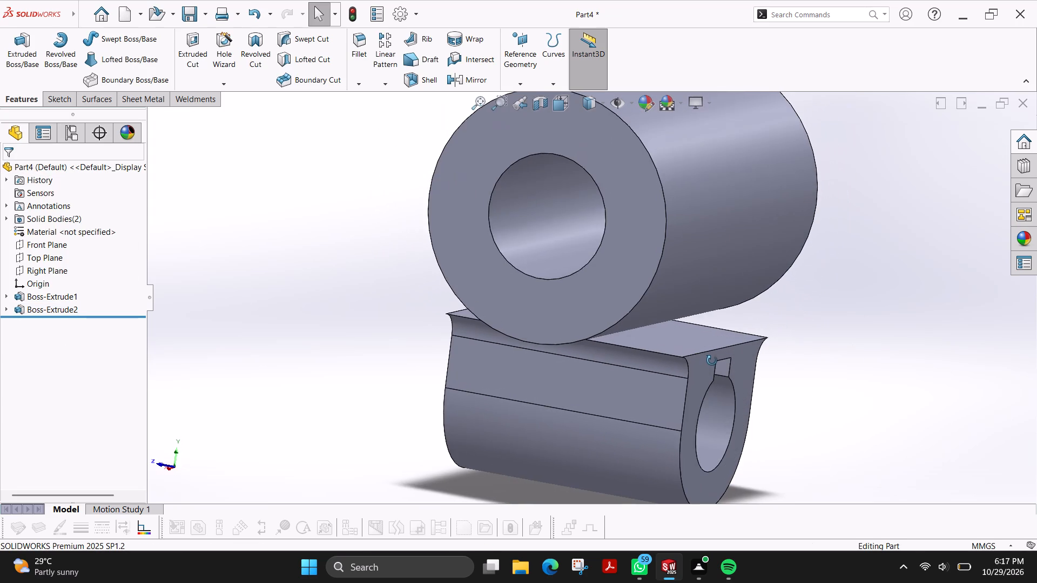
middle_click_drag(712, 361, 713, 361)
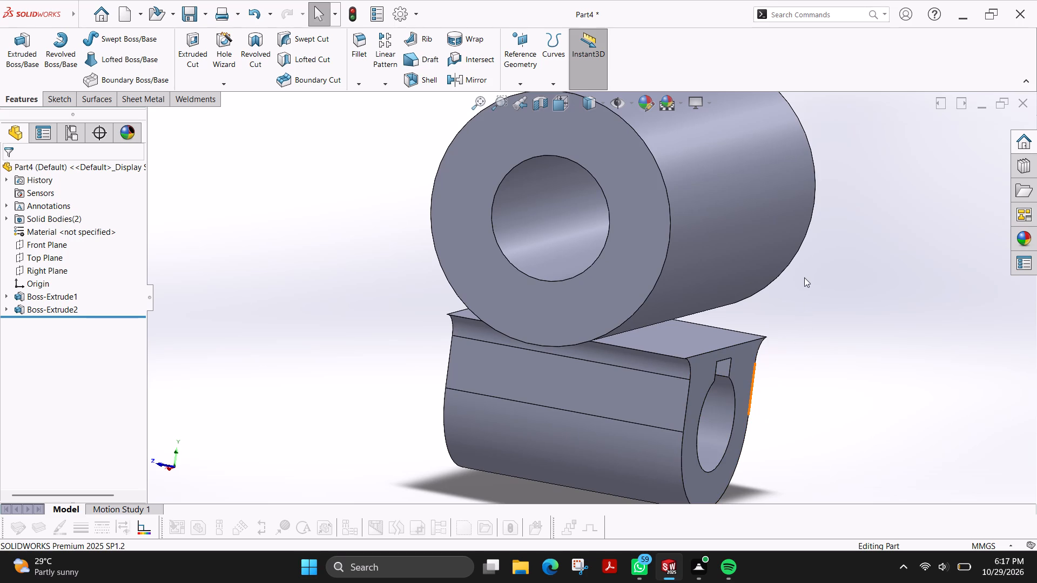
middle_click_drag(812, 275, 852, 274)
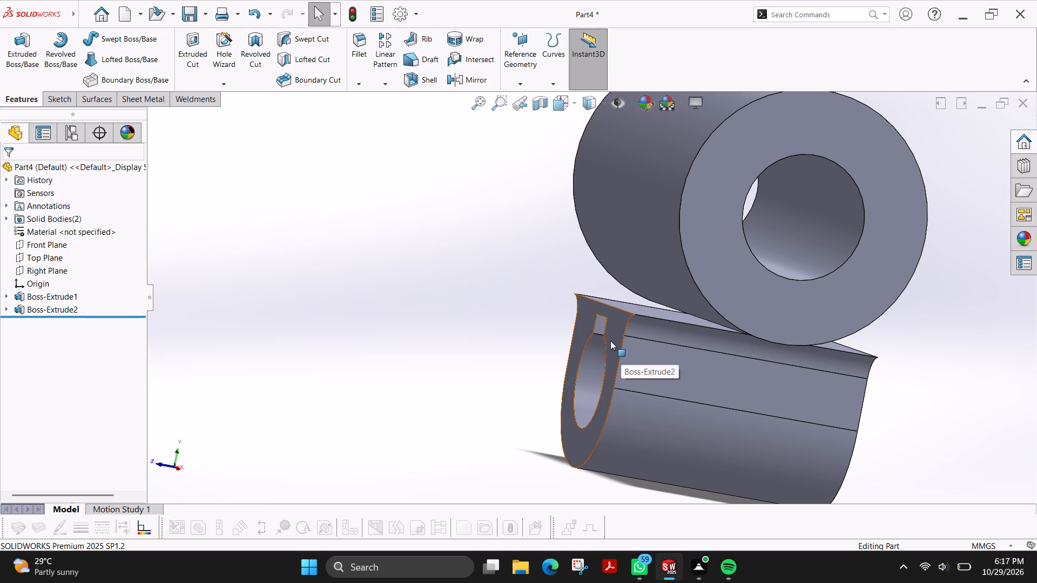
middle_click_drag(751, 345, 726, 330)
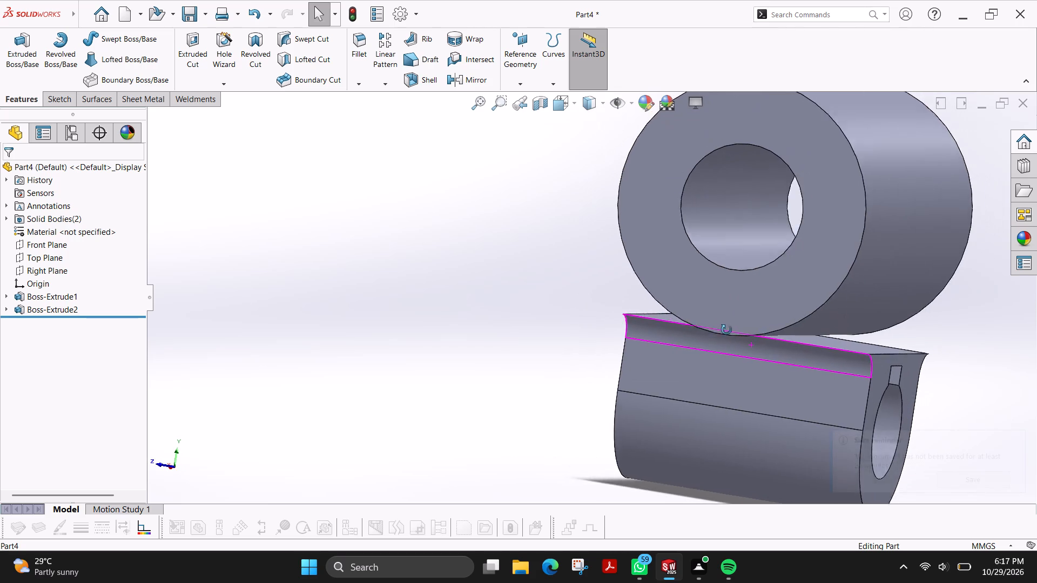
middle_click_drag(726, 330, 736, 328)
left_click(755, 282)
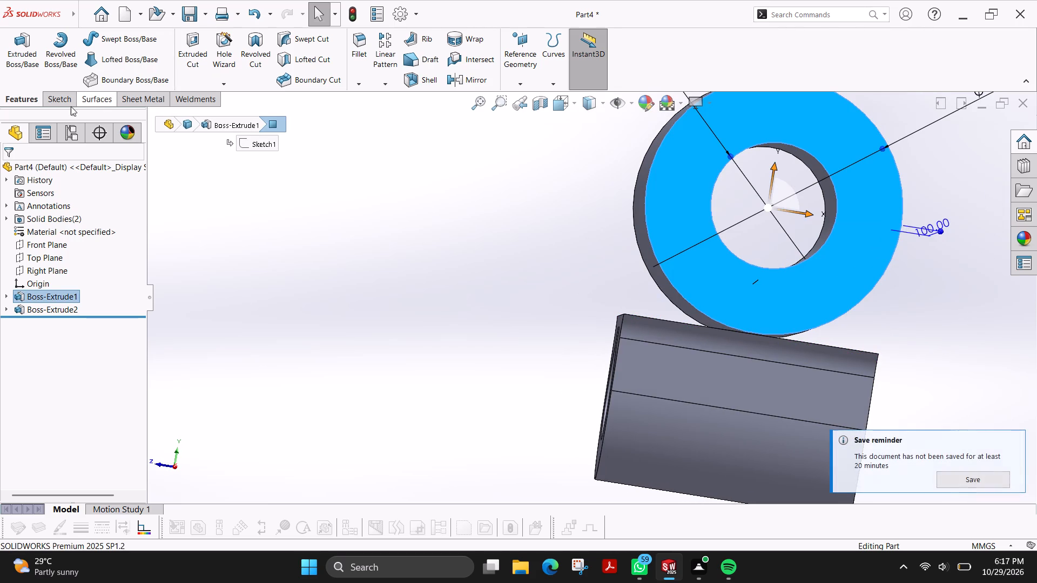
left_click(63, 105)
left_click(6, 50)
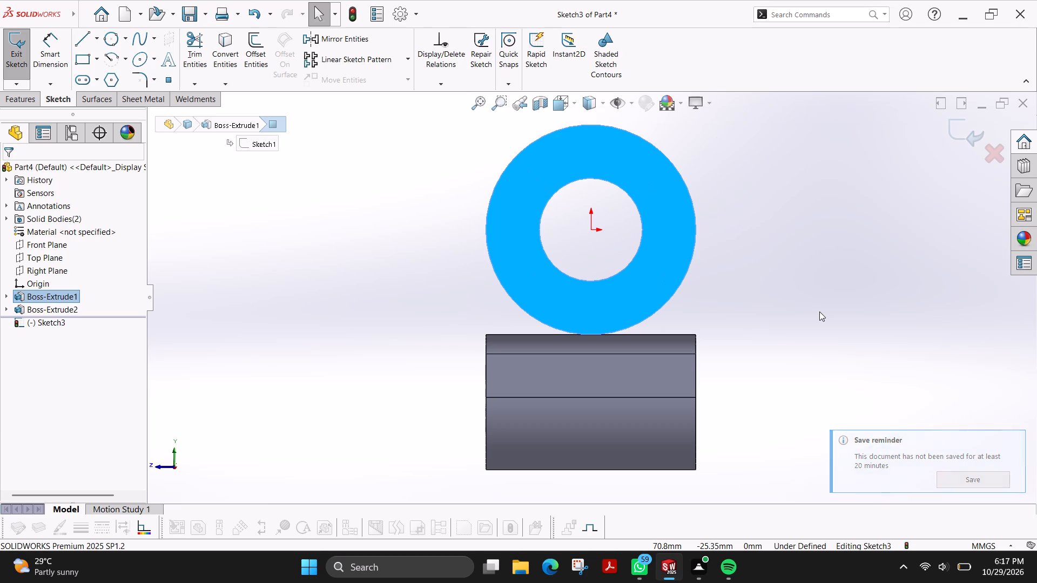
key("Escape")
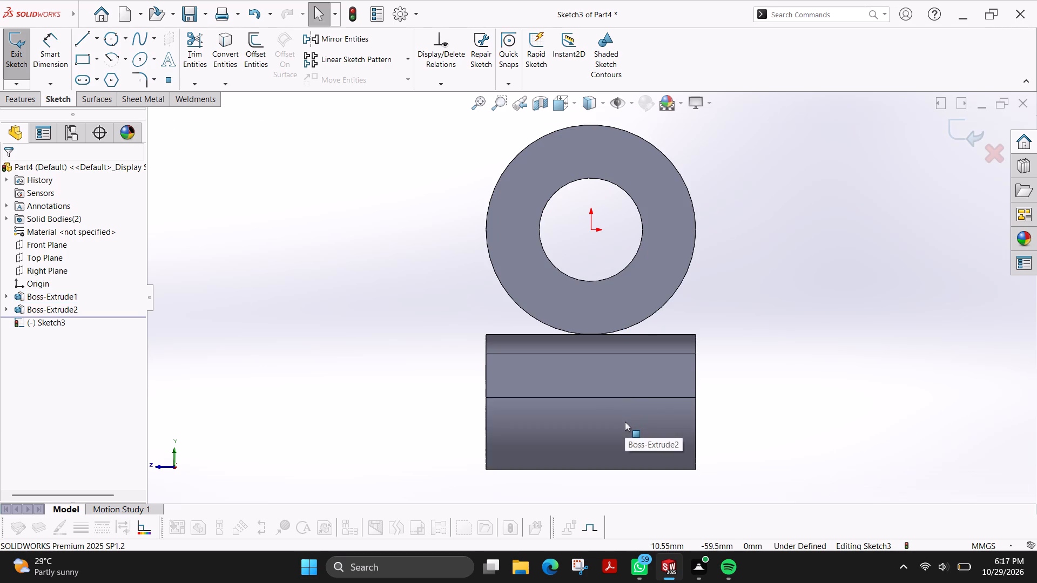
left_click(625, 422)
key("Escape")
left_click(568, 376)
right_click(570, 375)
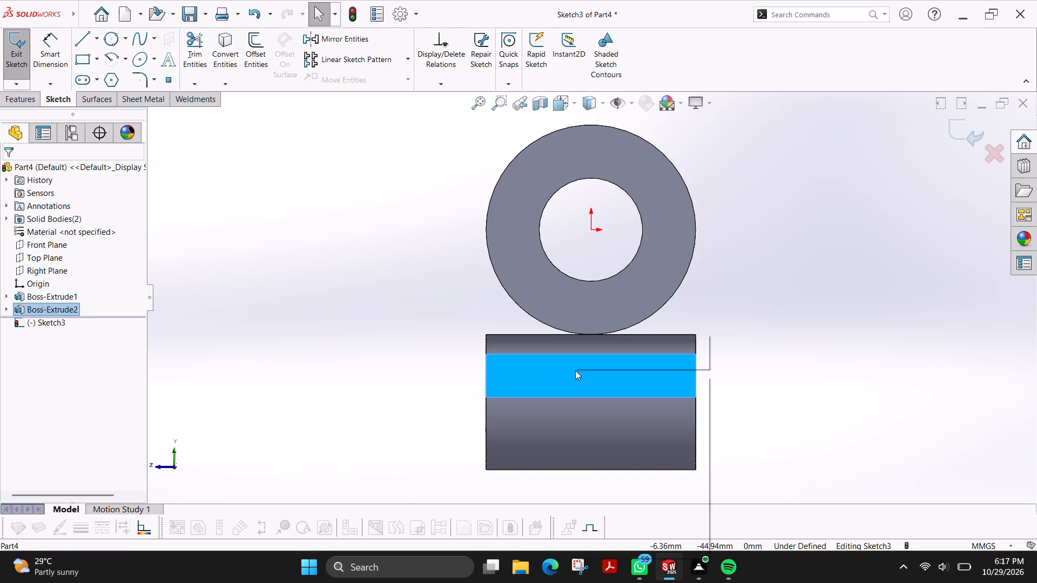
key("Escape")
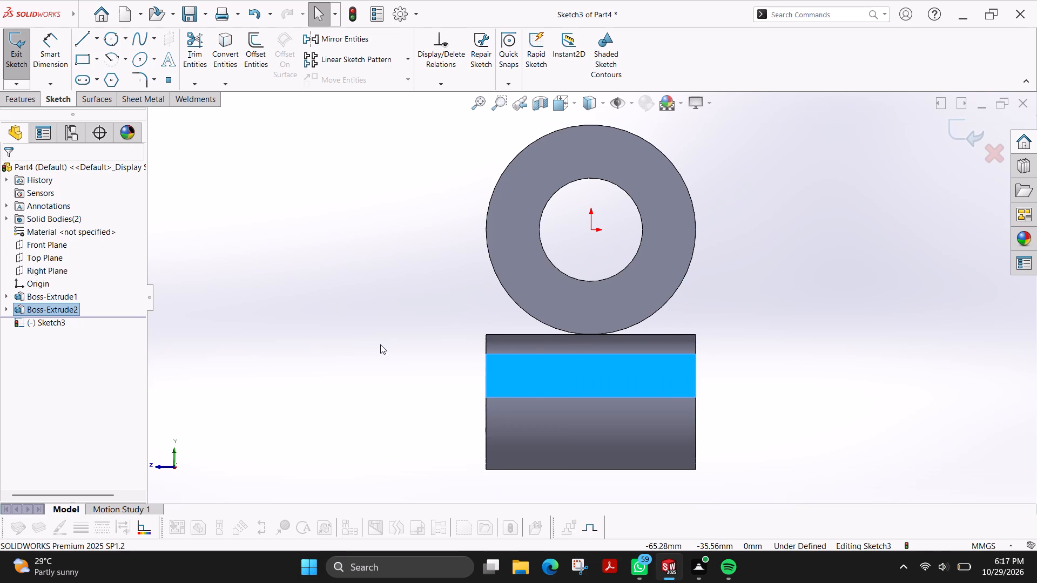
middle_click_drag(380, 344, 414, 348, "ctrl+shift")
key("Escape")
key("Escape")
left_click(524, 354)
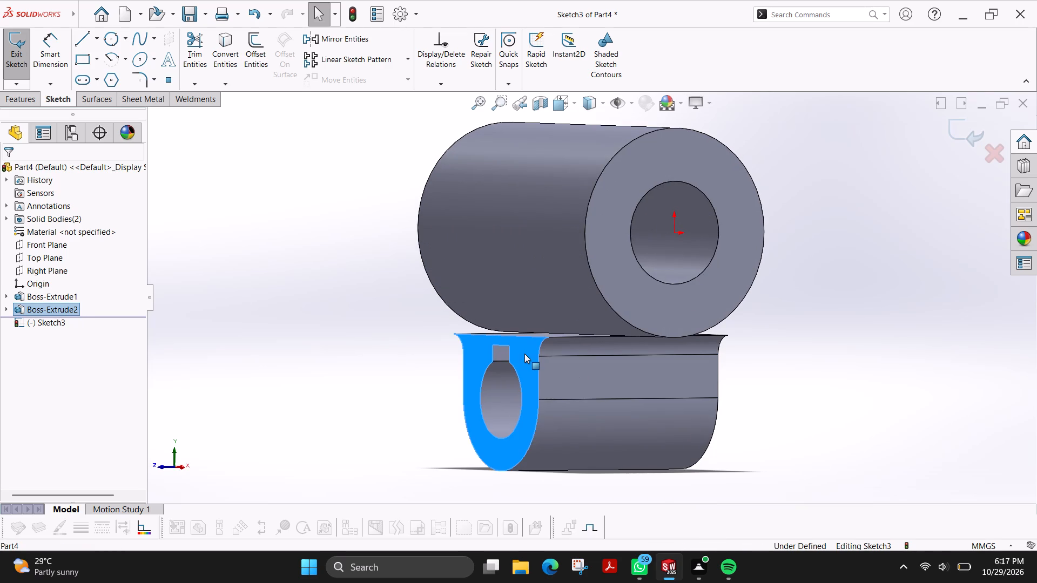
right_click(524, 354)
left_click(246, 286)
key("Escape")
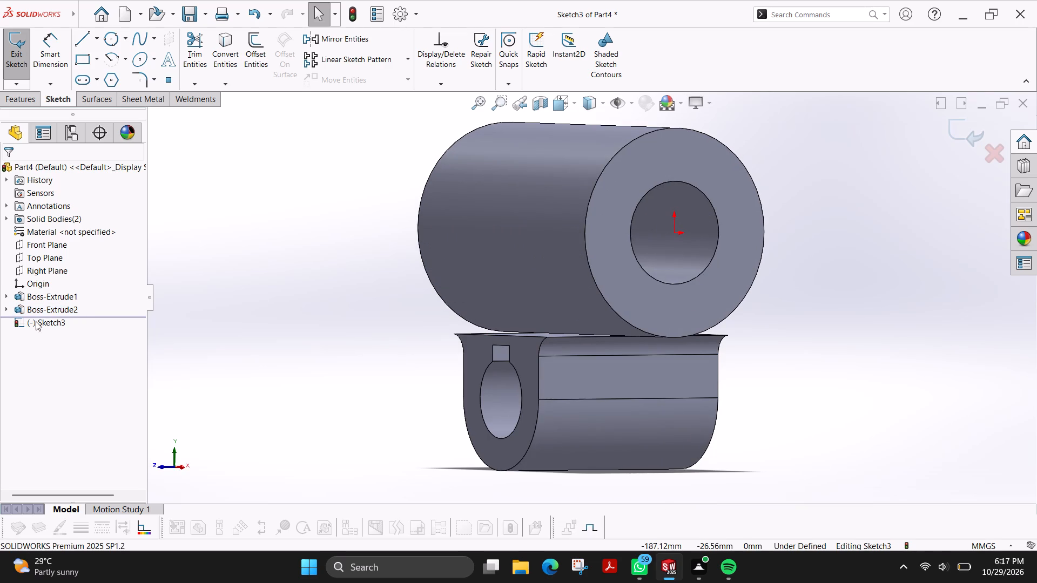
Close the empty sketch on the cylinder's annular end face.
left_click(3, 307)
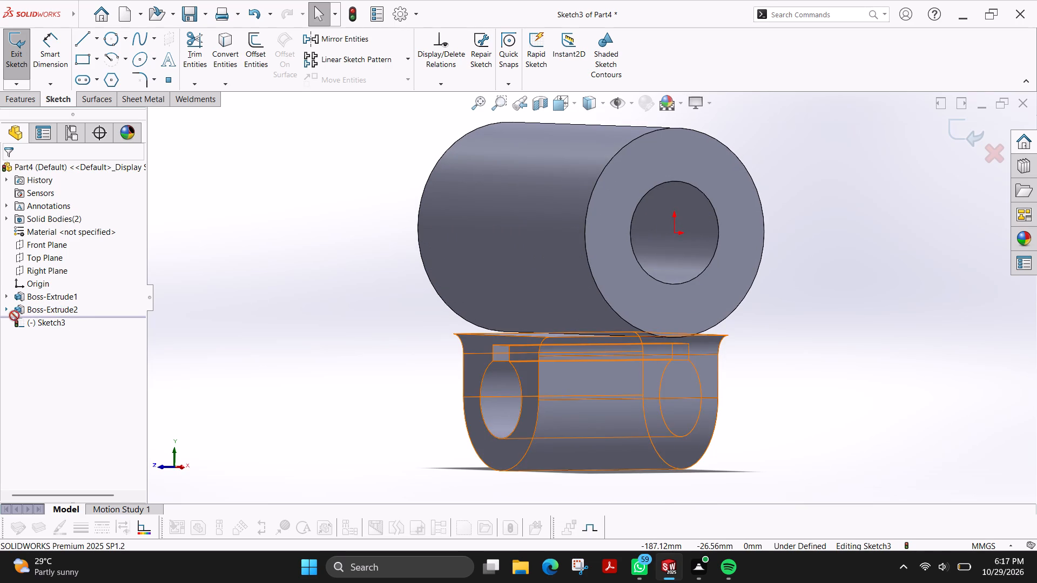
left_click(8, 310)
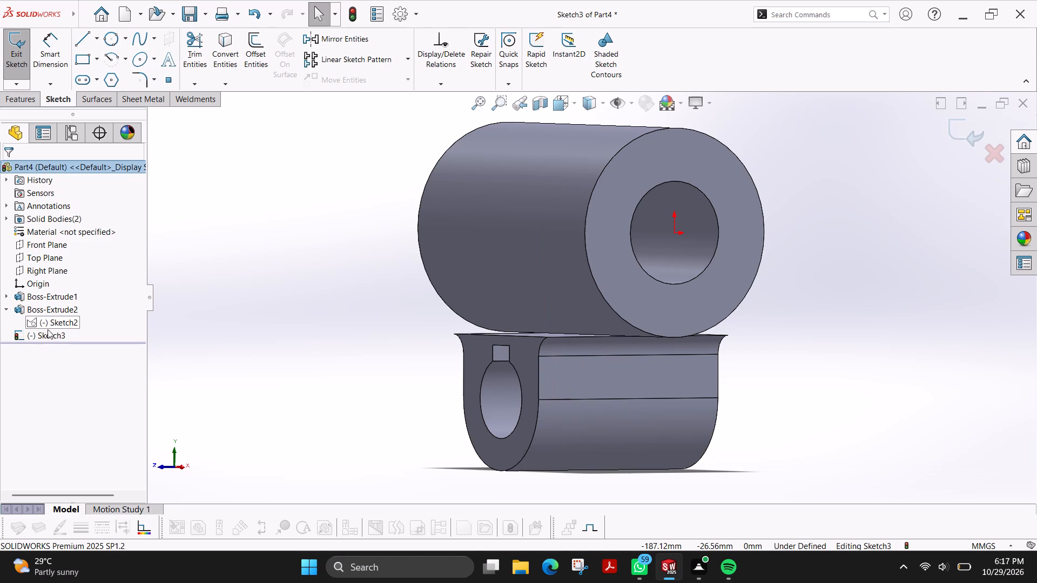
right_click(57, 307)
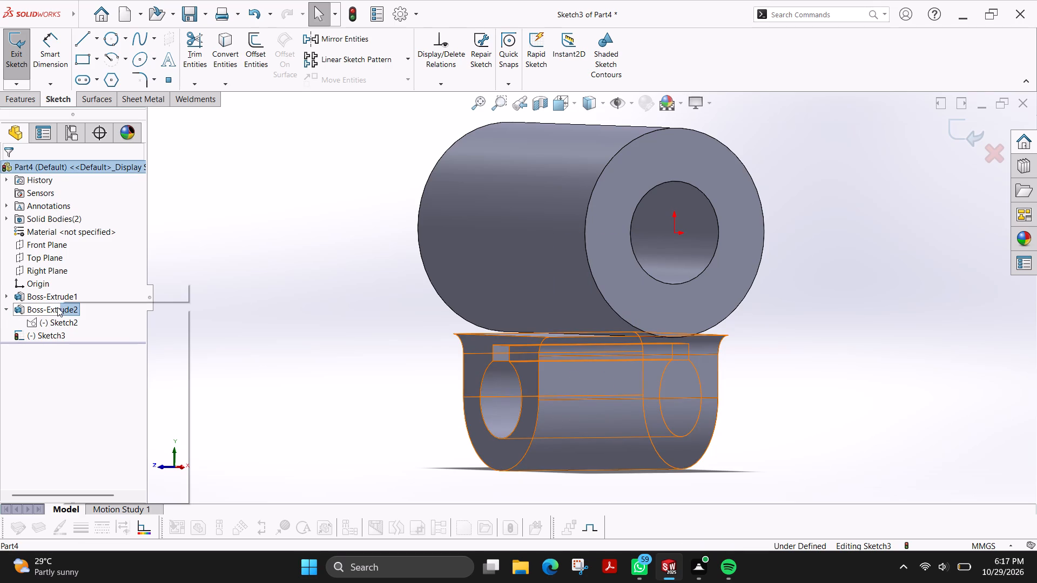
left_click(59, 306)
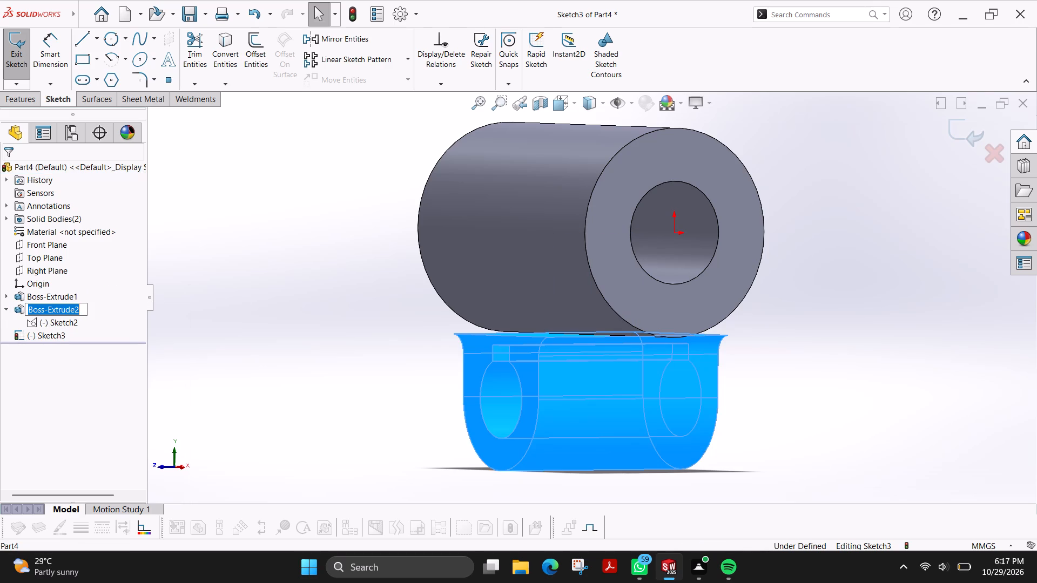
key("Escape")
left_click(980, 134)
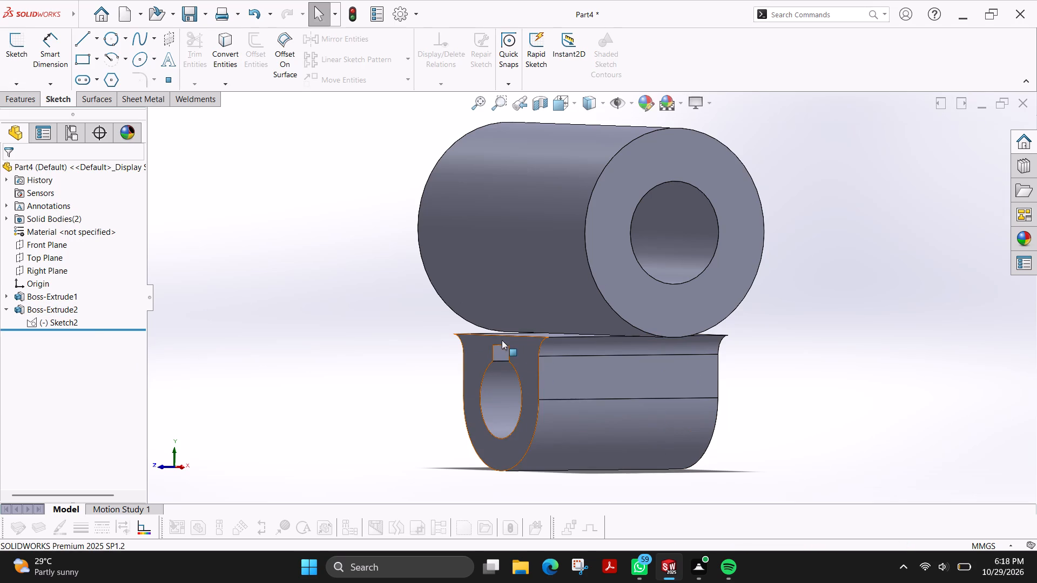
Examine the bracket extrusion's settings and how the bracket sits against the hollow cylinder, leaving the features as they are.
left_click(475, 355)
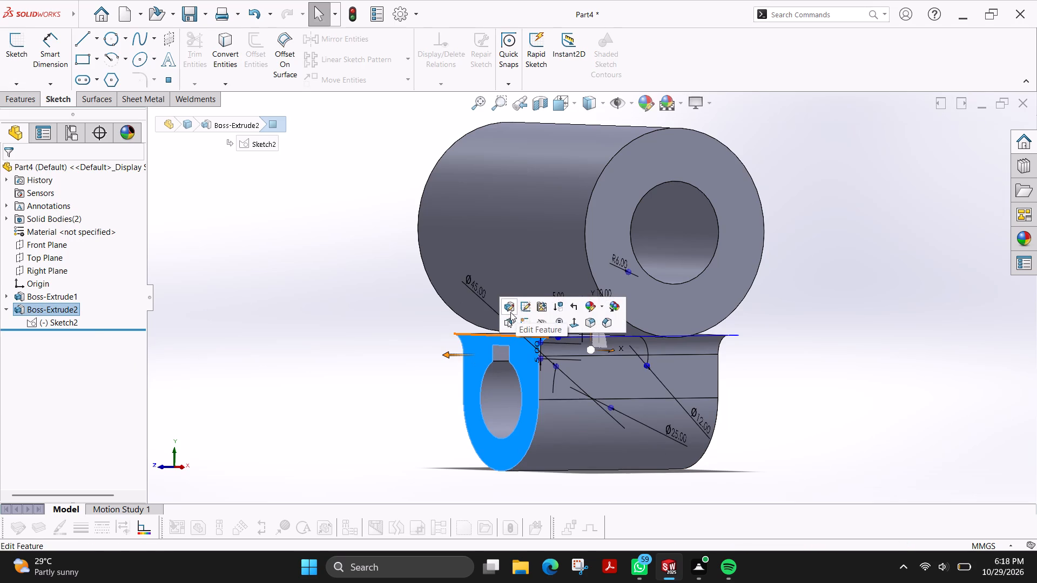
left_click(510, 312)
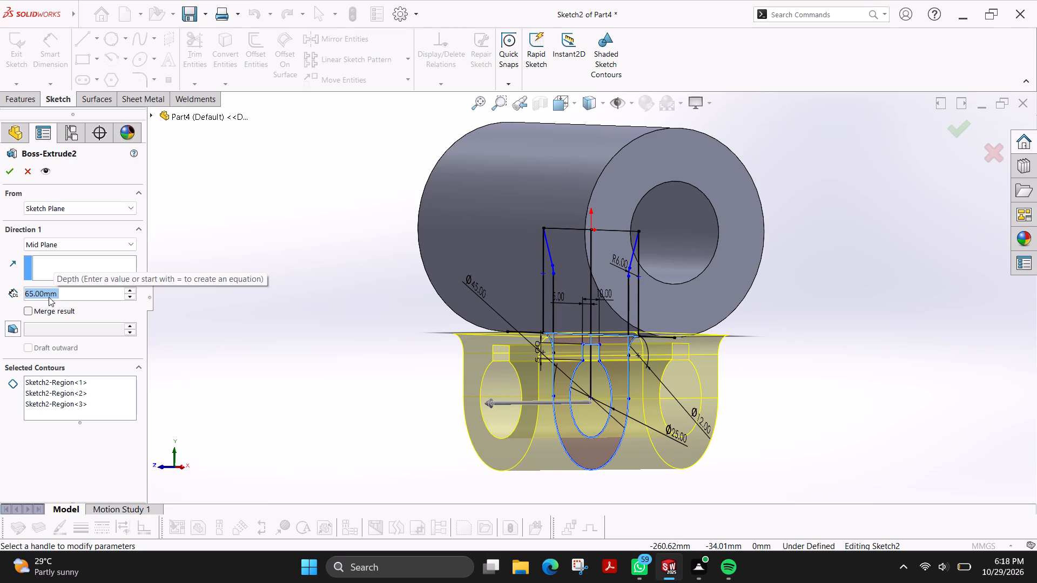
middle_click_drag(816, 342, 796, 351)
middle_click_drag(795, 351, 782, 353)
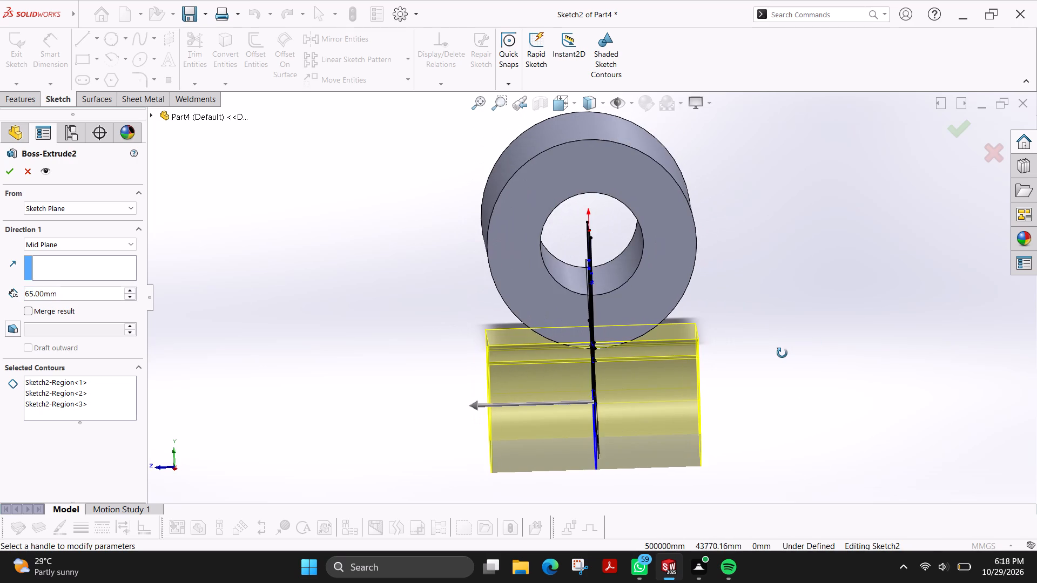
middle_click_drag(782, 353, 786, 341)
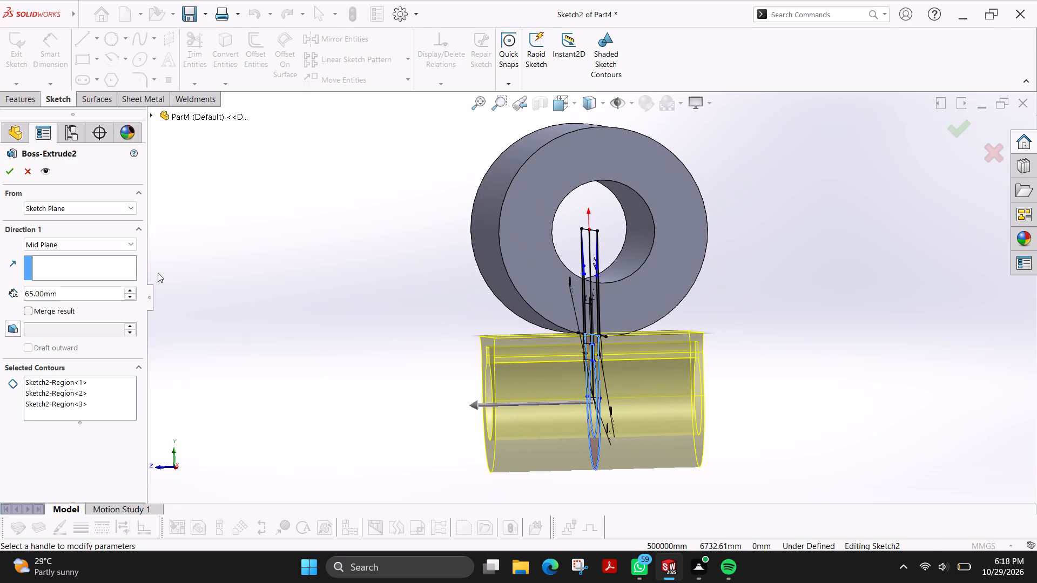
key("Escape")
key("Escape")
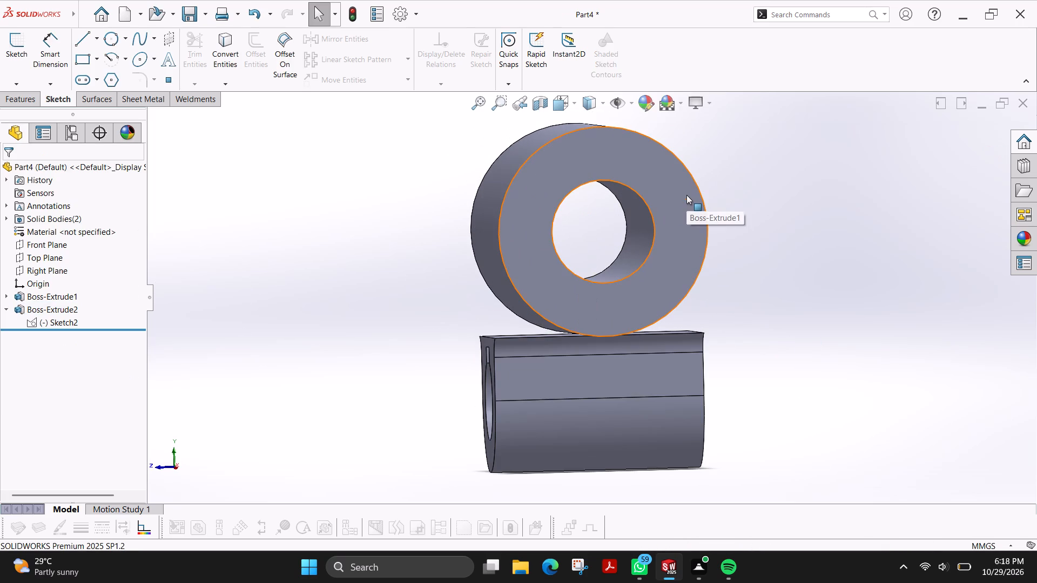
left_click(686, 195)
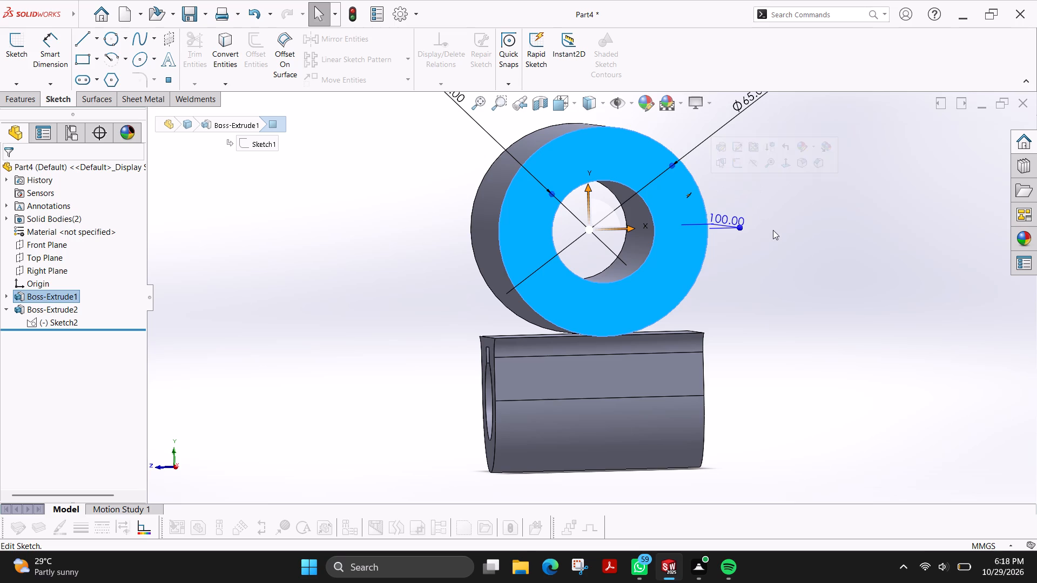
scroll(786, 256, "up", 1)
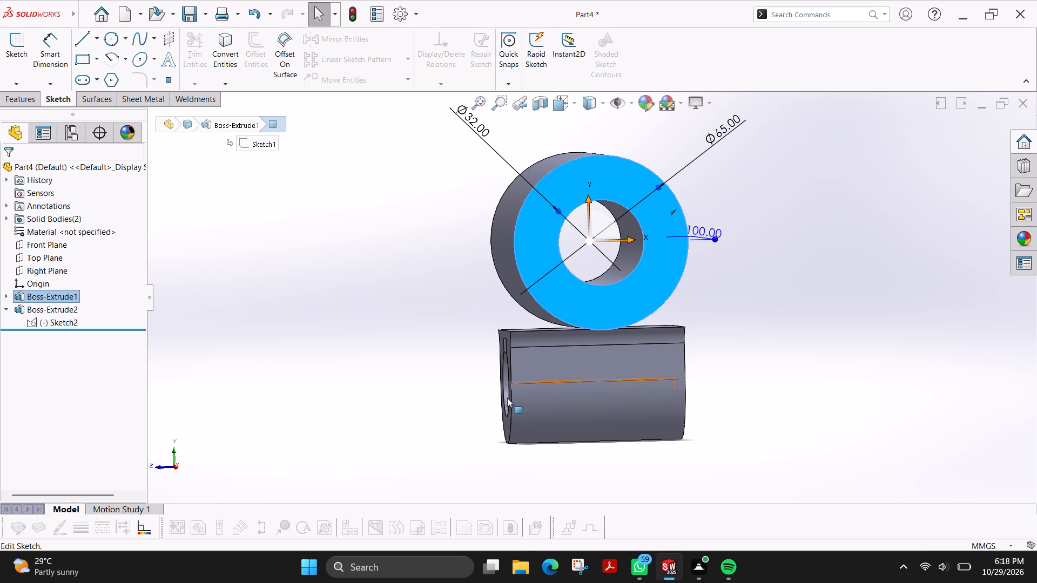
key("Escape")
Start a new sketch on the bracket's flat face around the keyed bore.
middle_click_drag(421, 355, 473, 351)
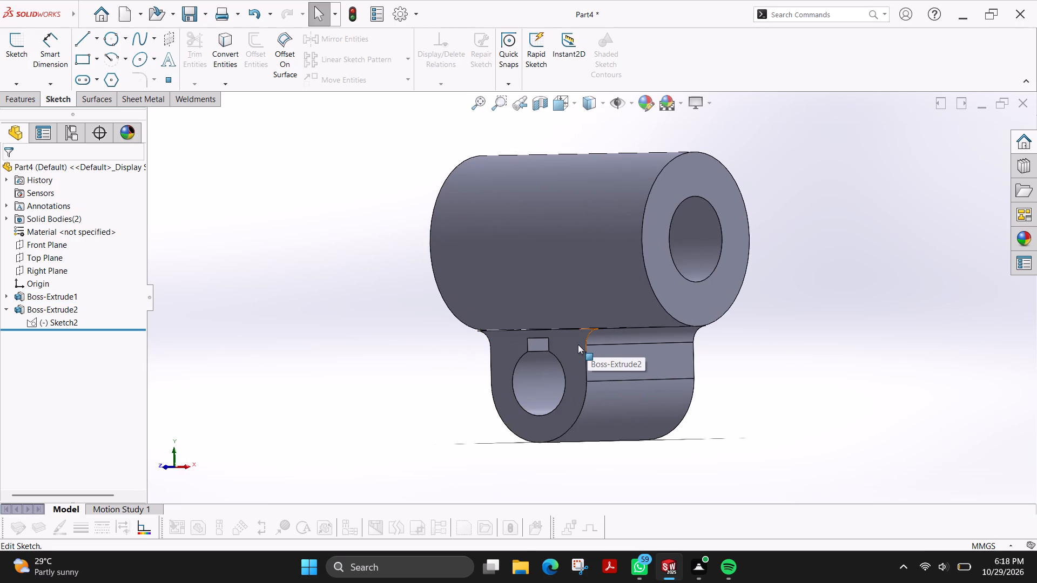
left_click(578, 344)
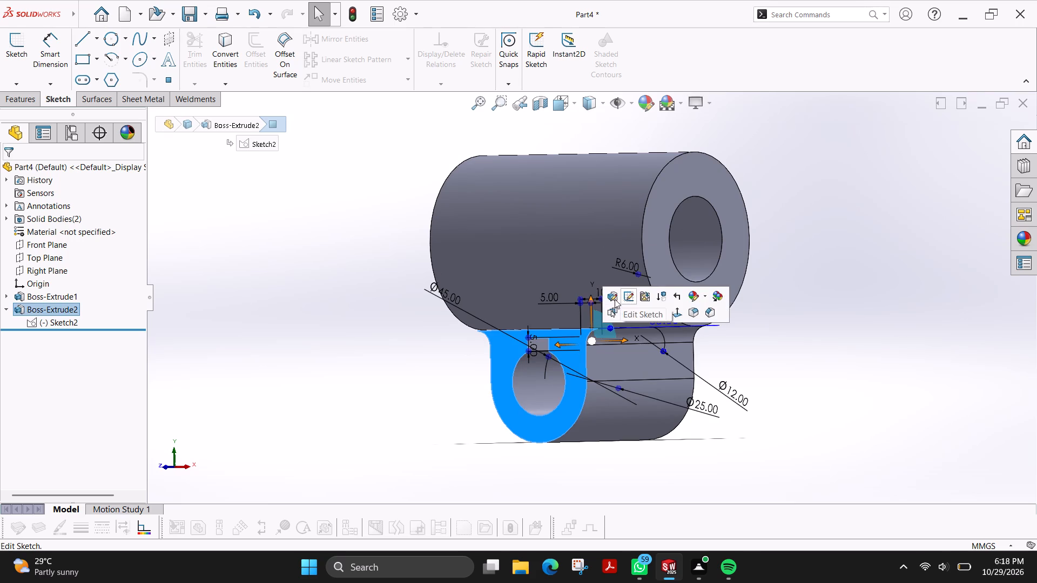
left_click(6, 45)
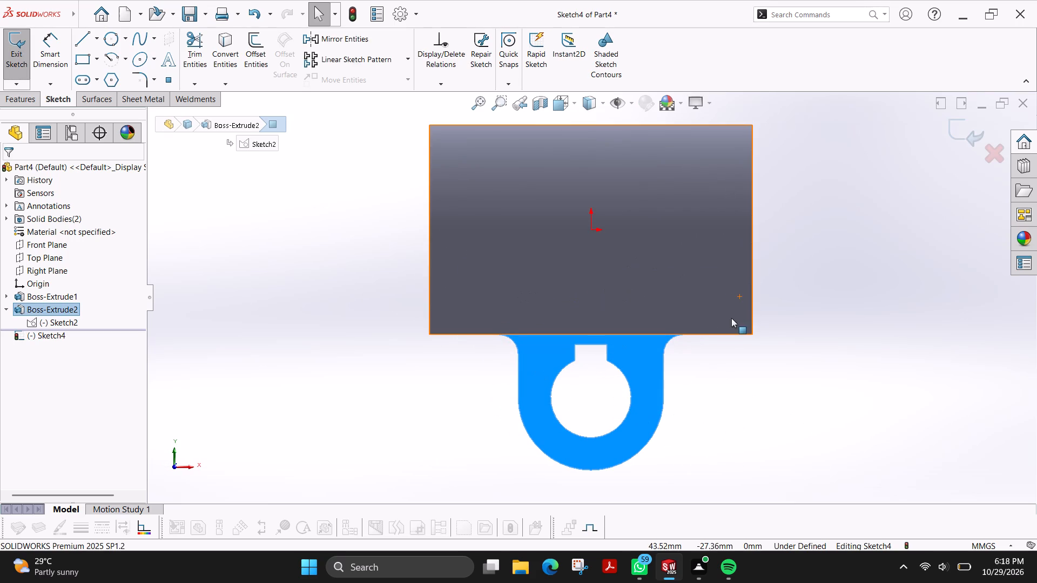
key("Escape")
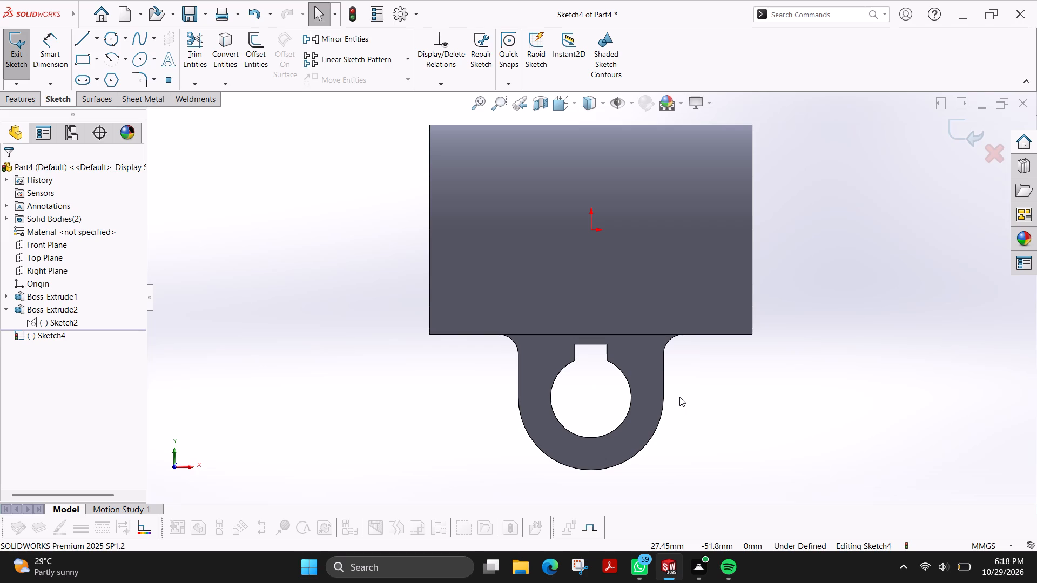
Sketch a horizontal line about 139 mm long through the origin, overhanging both ends of the cylinder.
left_click(82, 39)
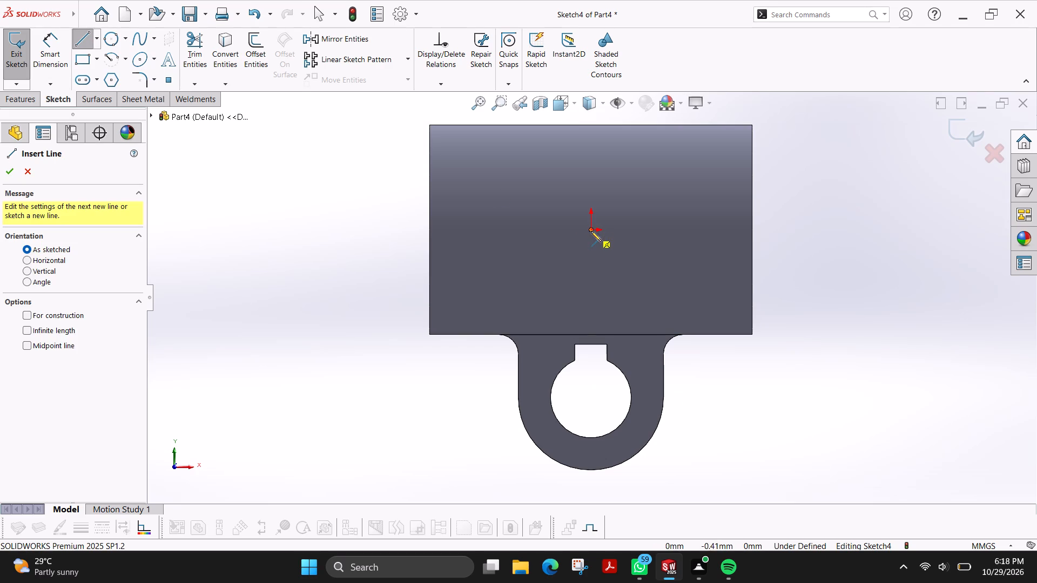
left_click(372, 227)
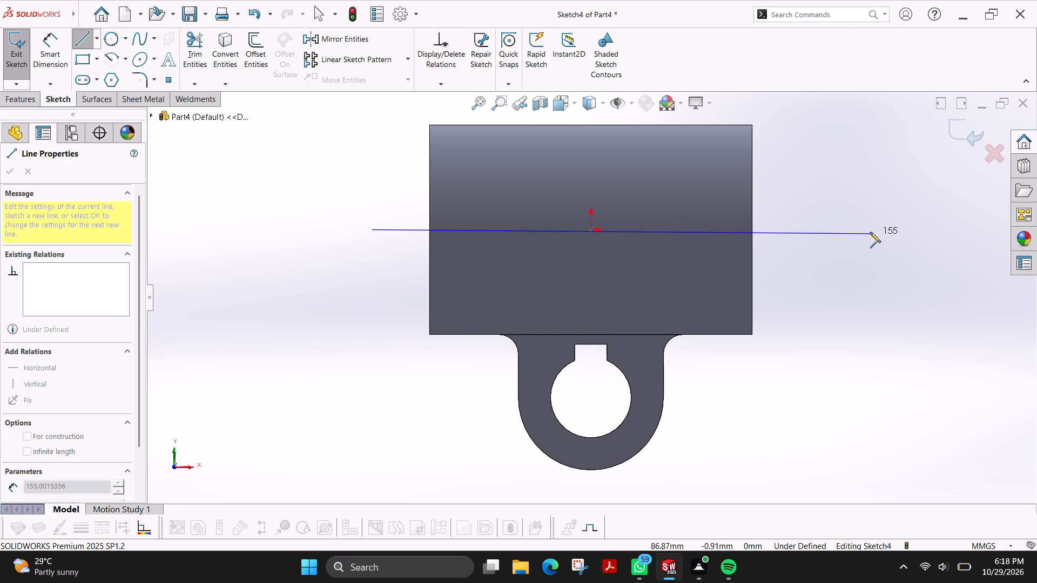
left_click(820, 231)
key("Escape")
Sketch a 32.5 mm vertical line from the upper end of the bracket's left concave fillet up to the horizontal line.
scroll(724, 330, "down", 1)
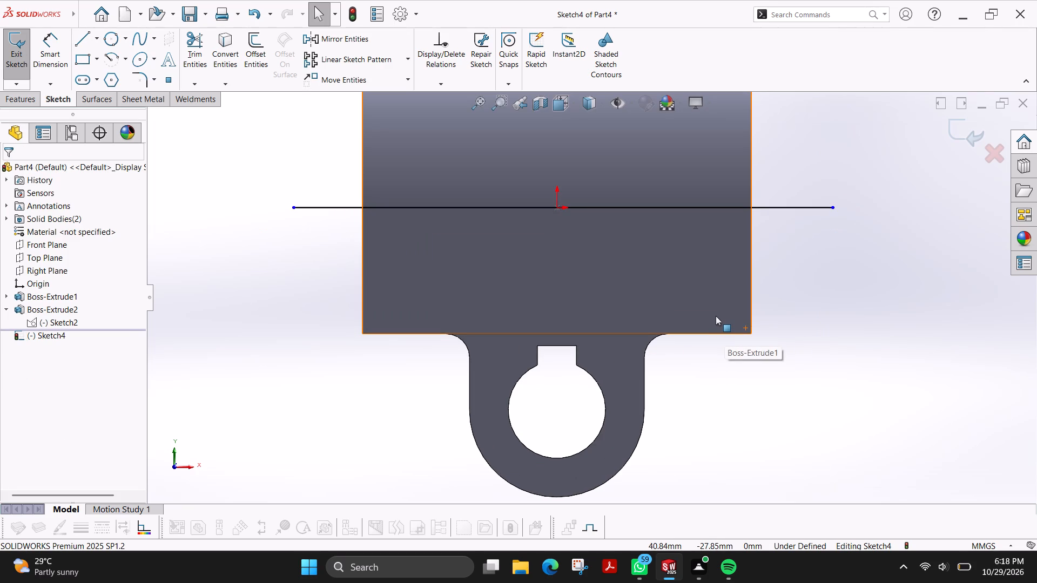
left_click(77, 39)
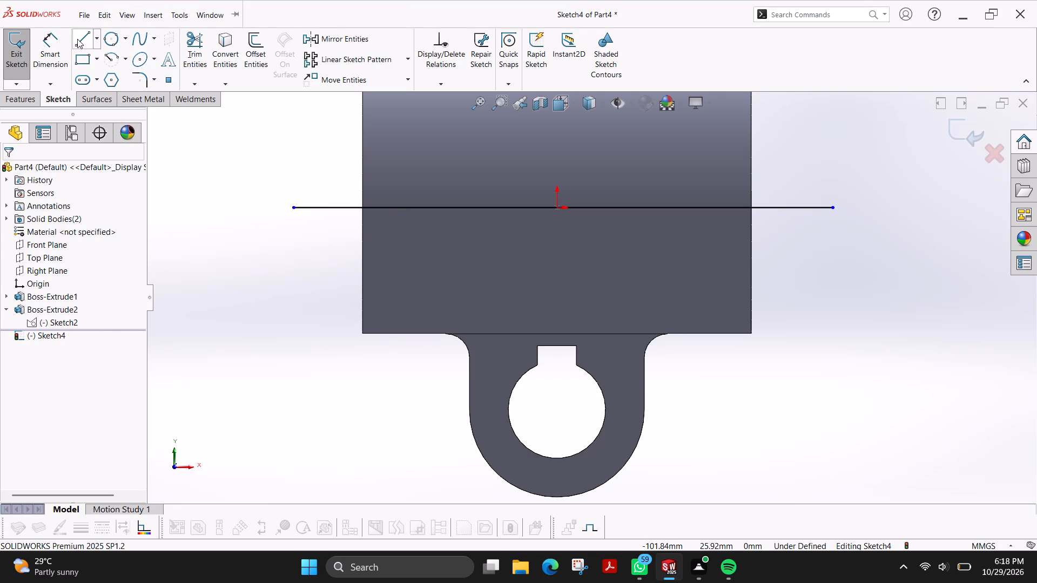
left_click(445, 333)
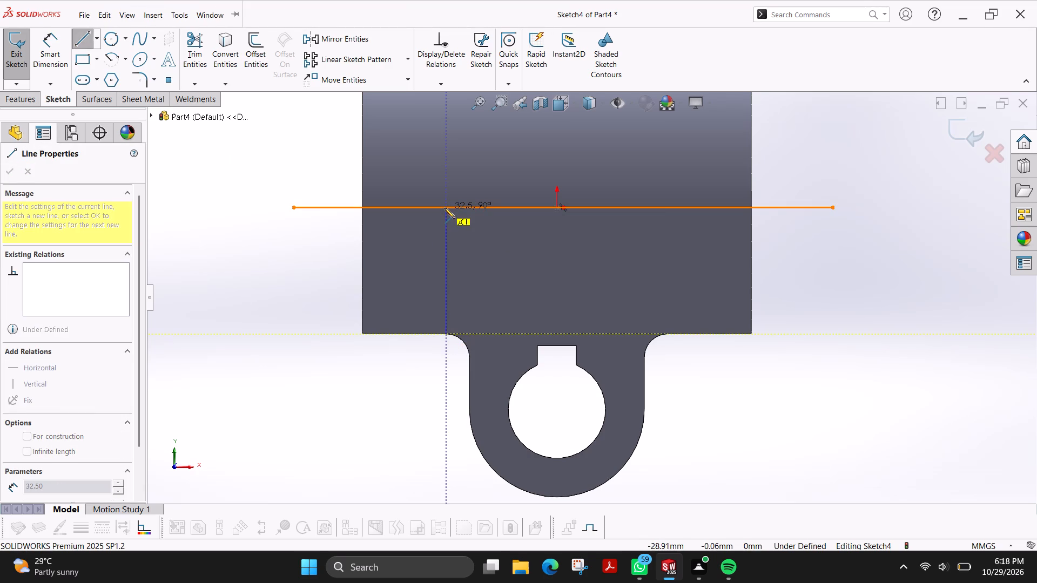
left_click(445, 208)
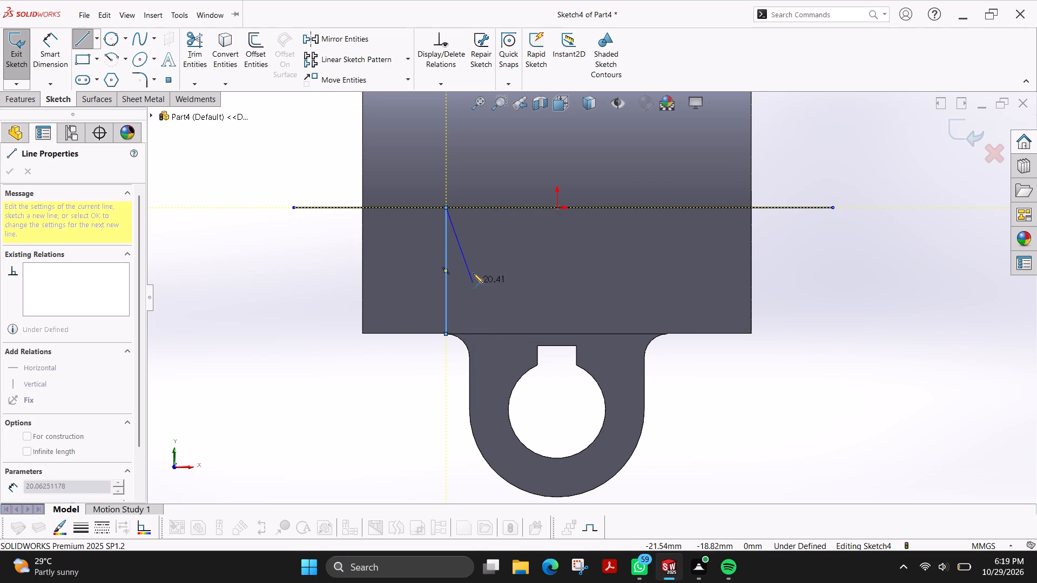
key("Escape")
Sketch a vertical line about 31 mm up from the bracket's left edge and a slanted line about 11 mm to the outer vertical's top.
left_click(83, 35)
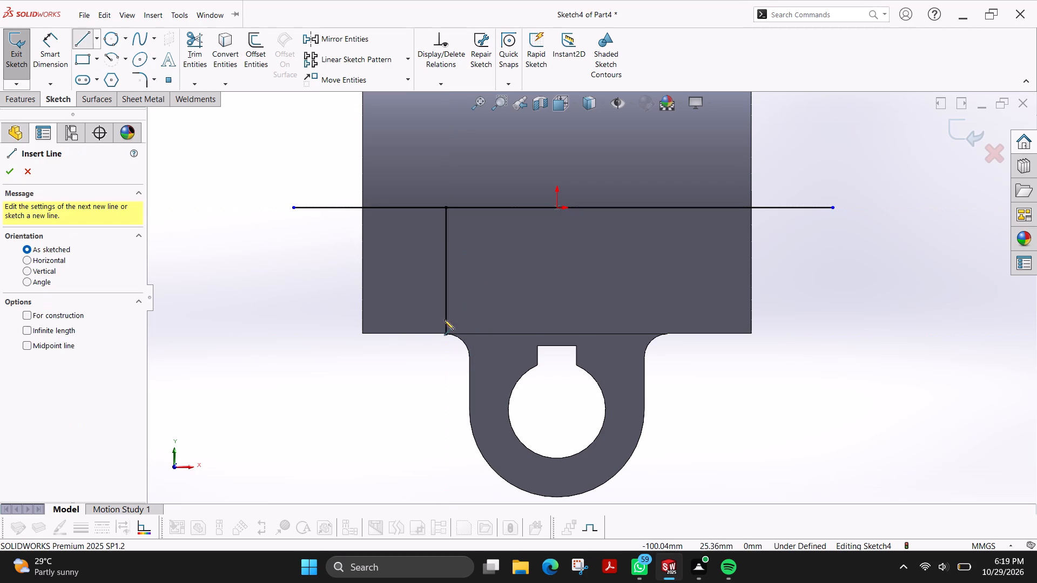
left_click(471, 364)
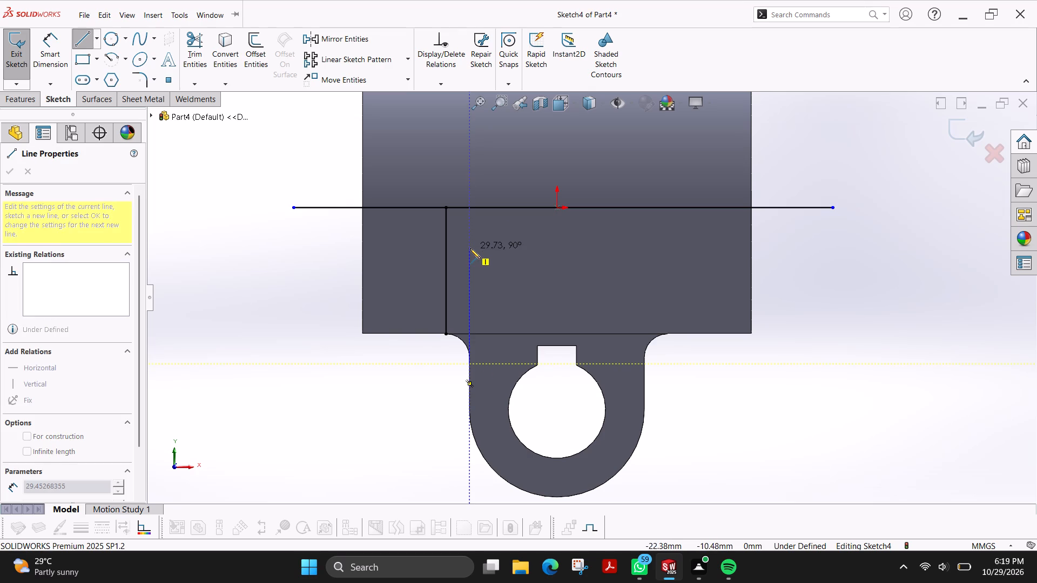
left_click(470, 244)
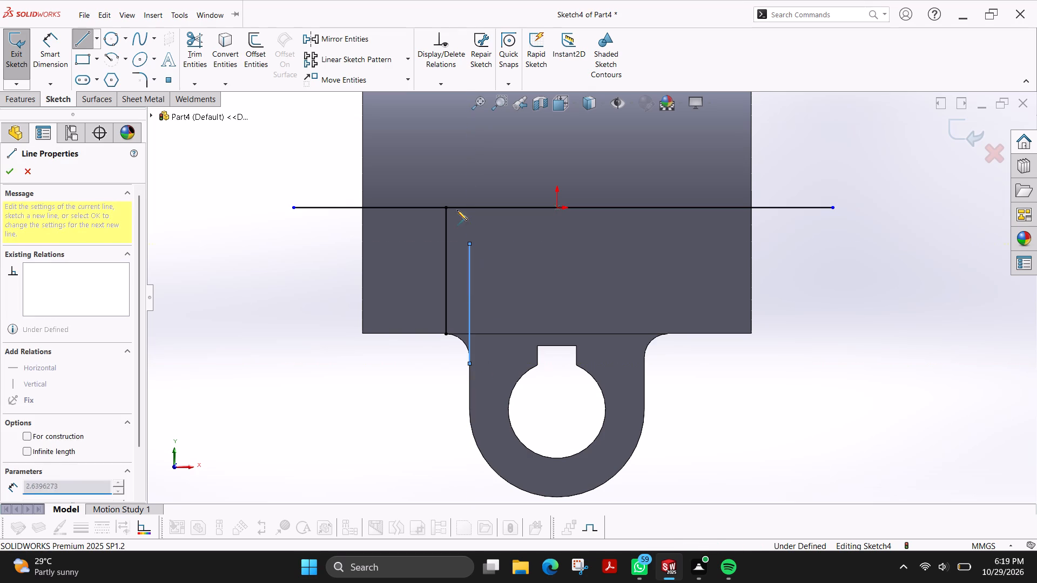
left_click(446, 206)
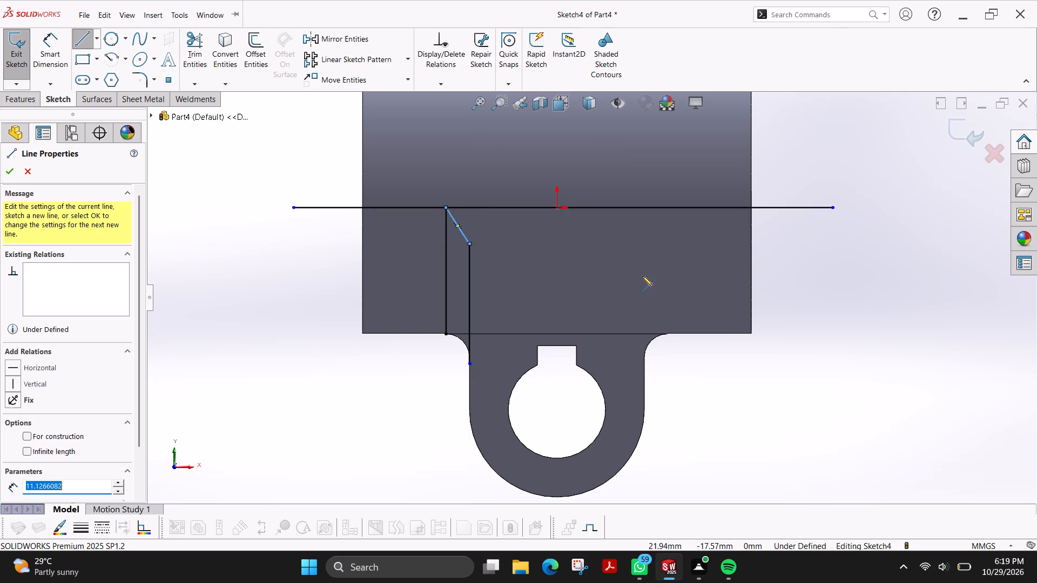
key("Escape")
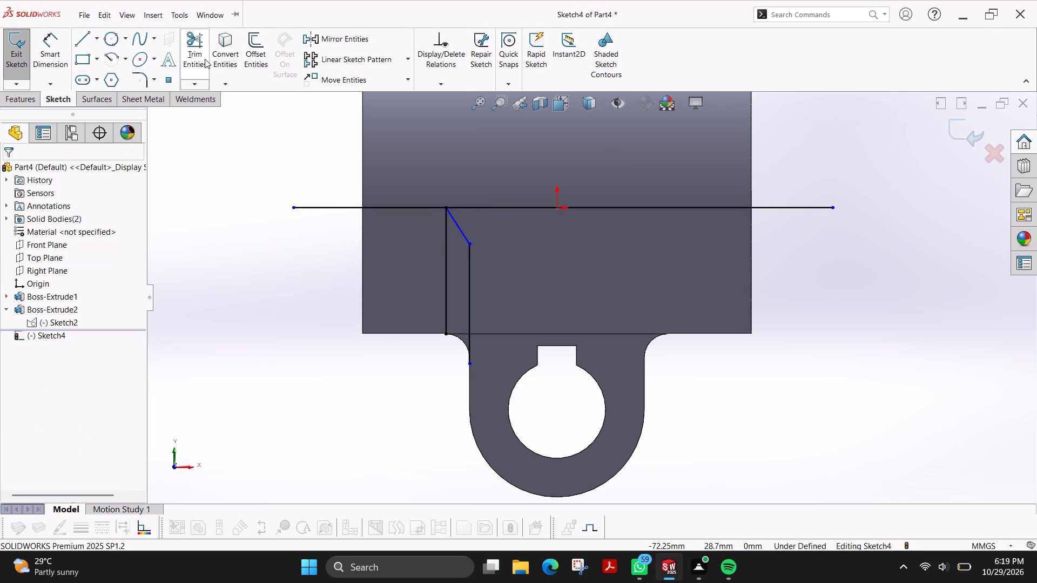
Add a 6 mm sketch fillet between the slanted line and the inner vertical line.
left_click(146, 74)
left_click(463, 234)
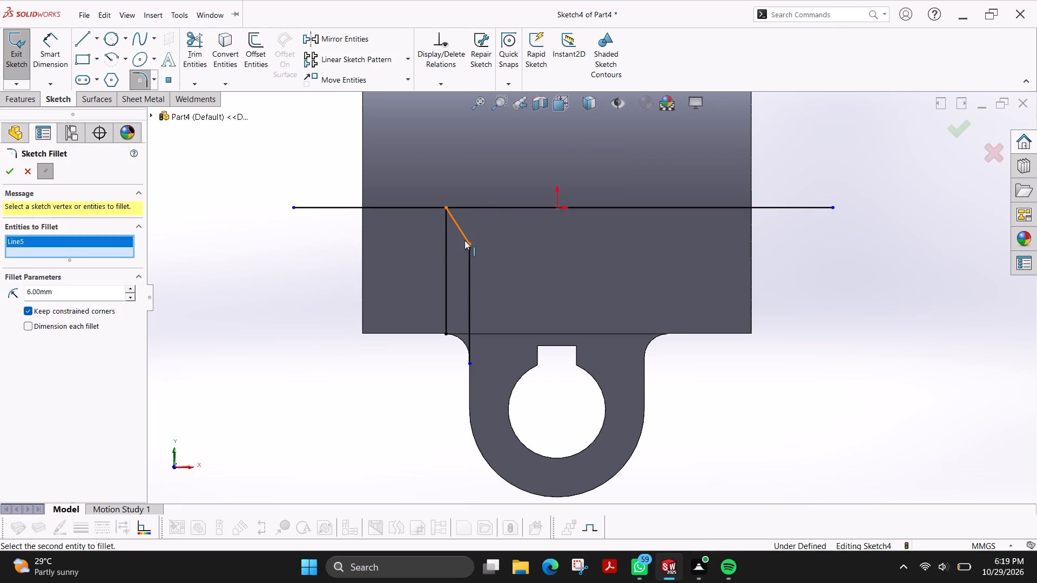
left_click(470, 268)
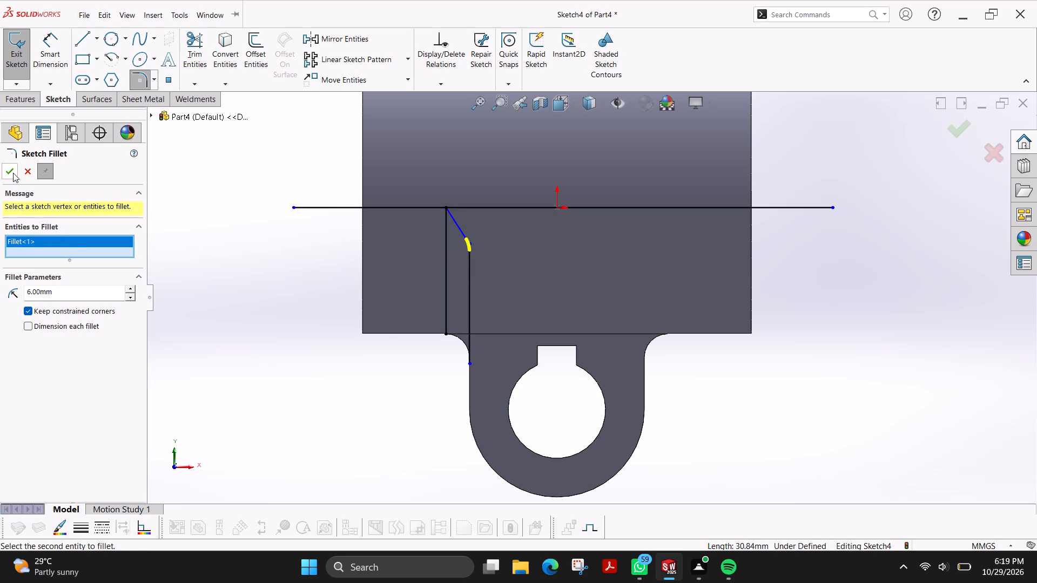
left_click(6, 167)
key("Escape")
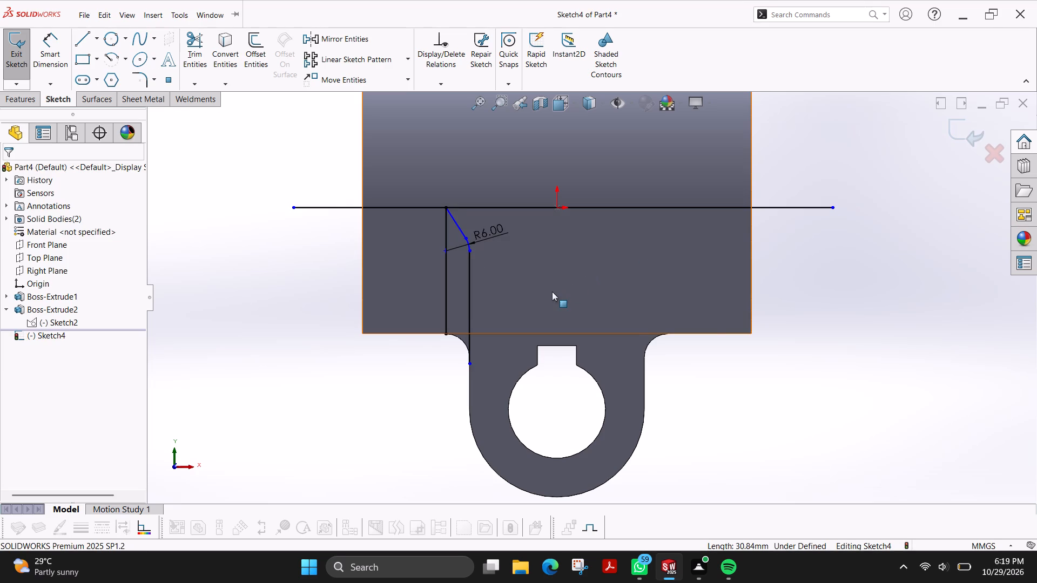
Sketch a circle of 6 mm radius coinciding with the bracket's left concave fillet.
scroll(457, 318, "down", 1)
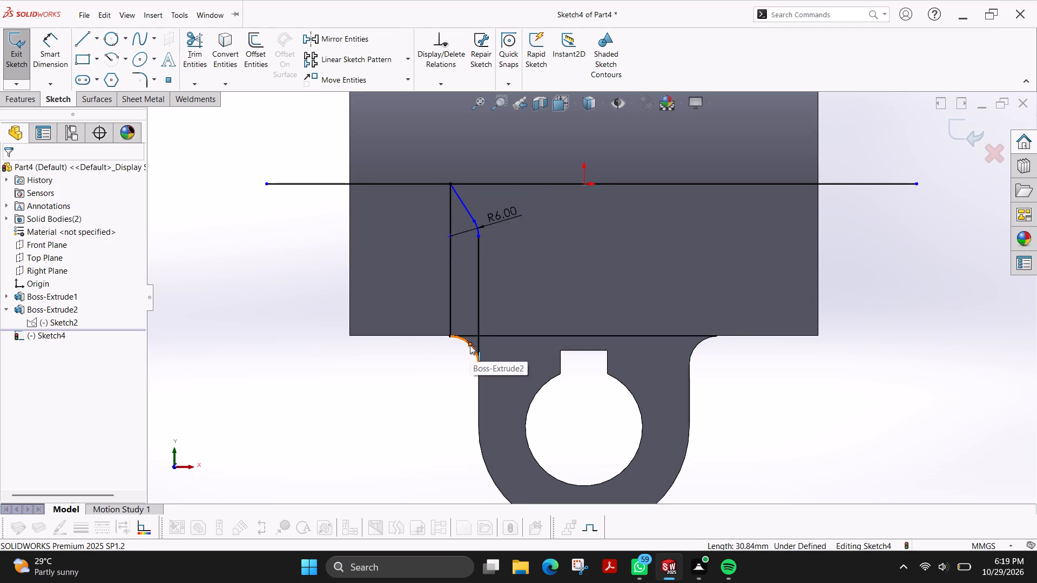
left_click(128, 40)
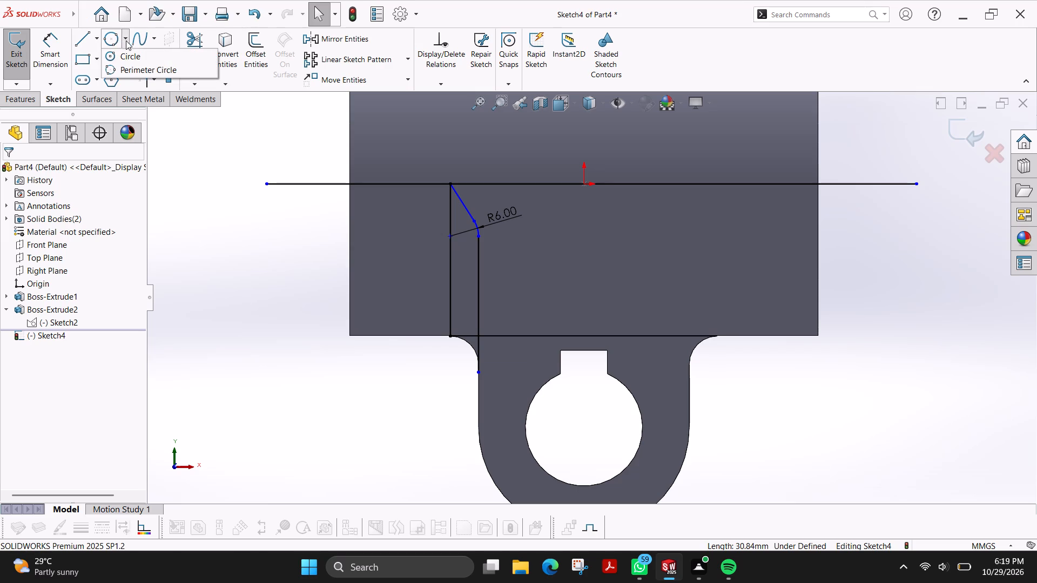
left_click(123, 56)
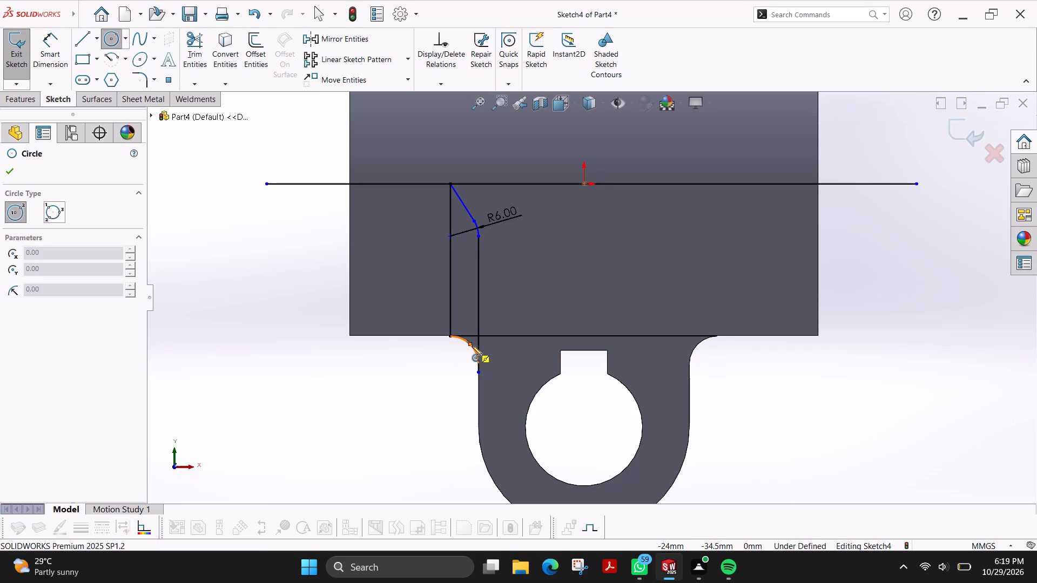
left_click(449, 365)
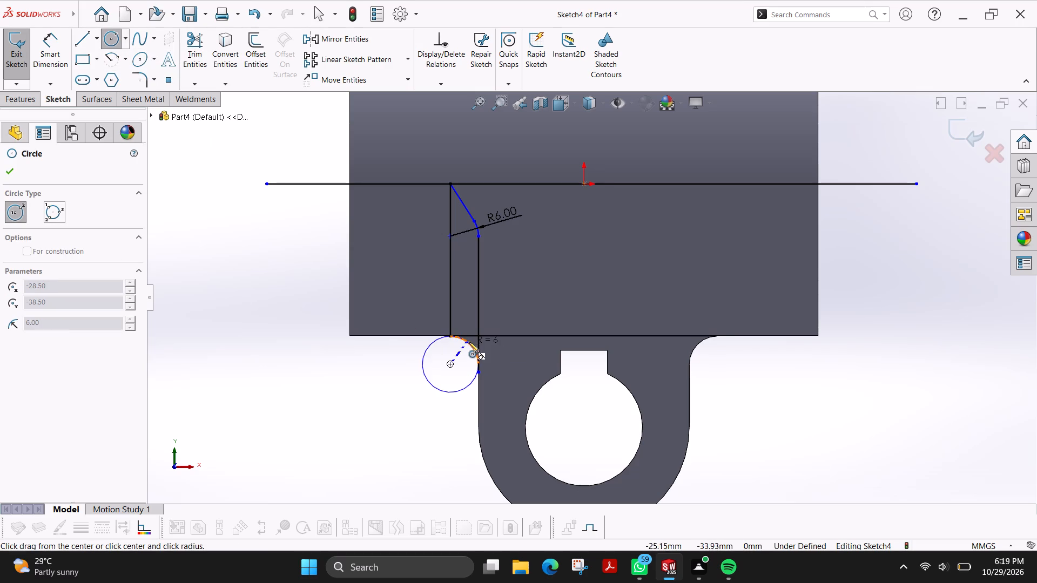
left_click(469, 342)
key("Escape")
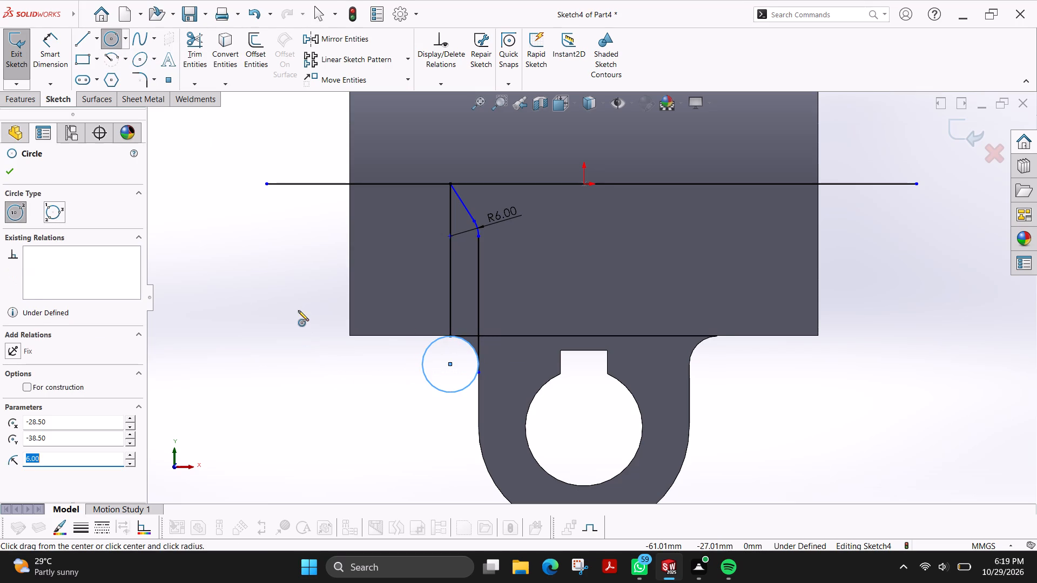
Trim the circle to the arc along the bracket's left fillet, and trim away both portions of the long horizontal line.
left_click(194, 36)
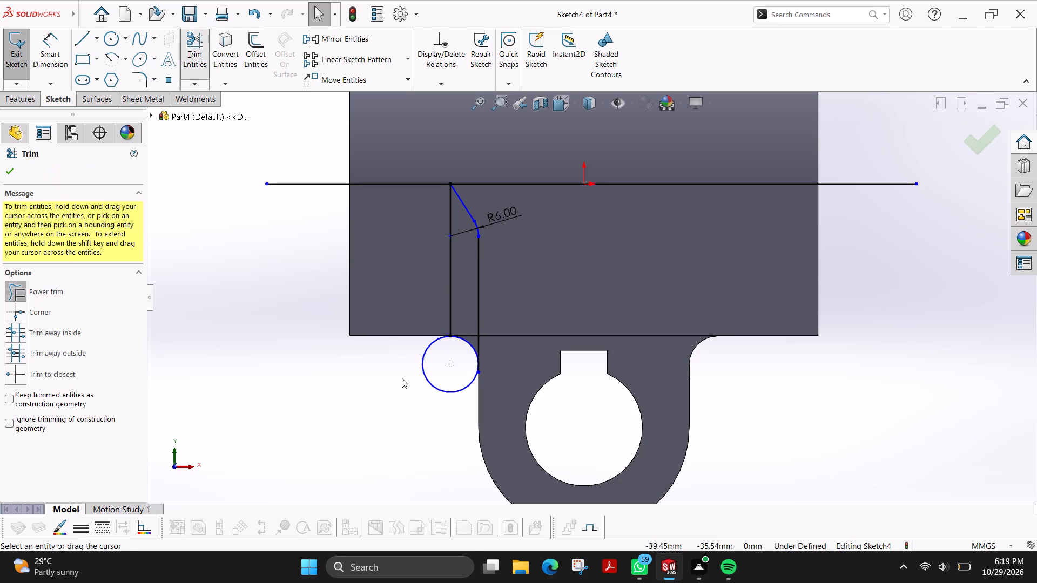
left_click_drag(410, 399, 441, 383)
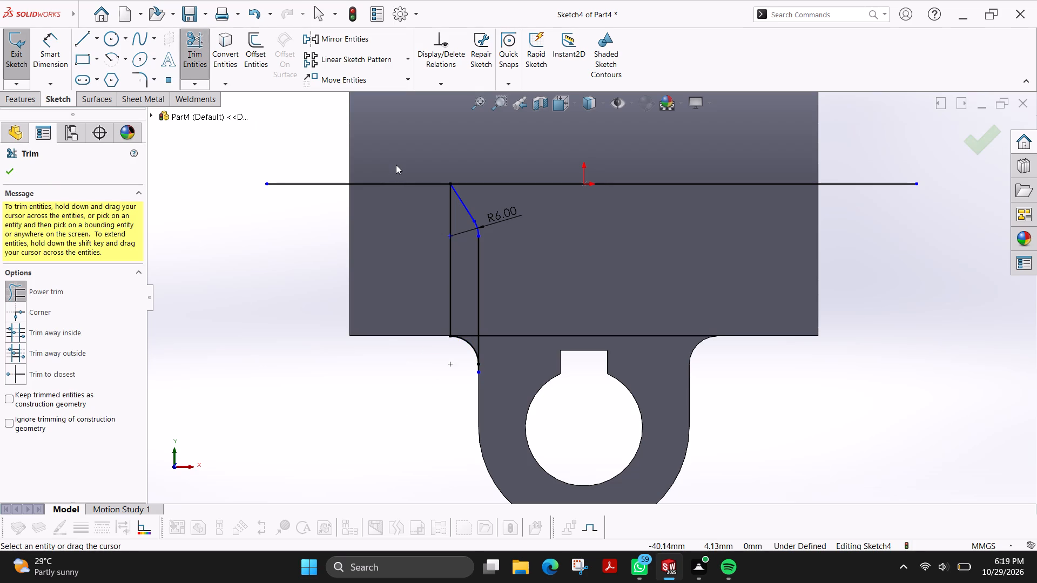
left_click_drag(426, 163, 383, 213)
left_click_drag(676, 159, 712, 195)
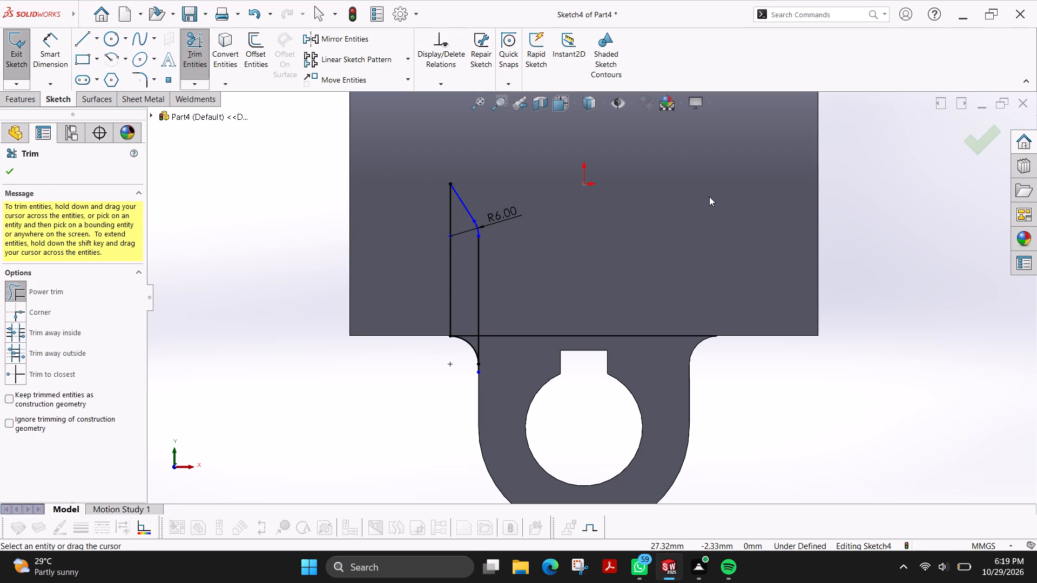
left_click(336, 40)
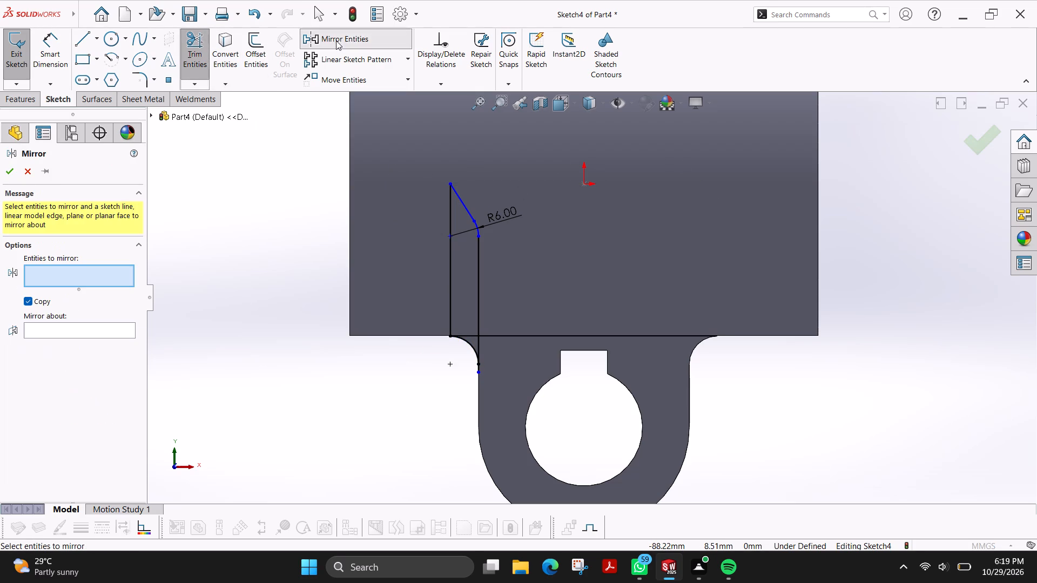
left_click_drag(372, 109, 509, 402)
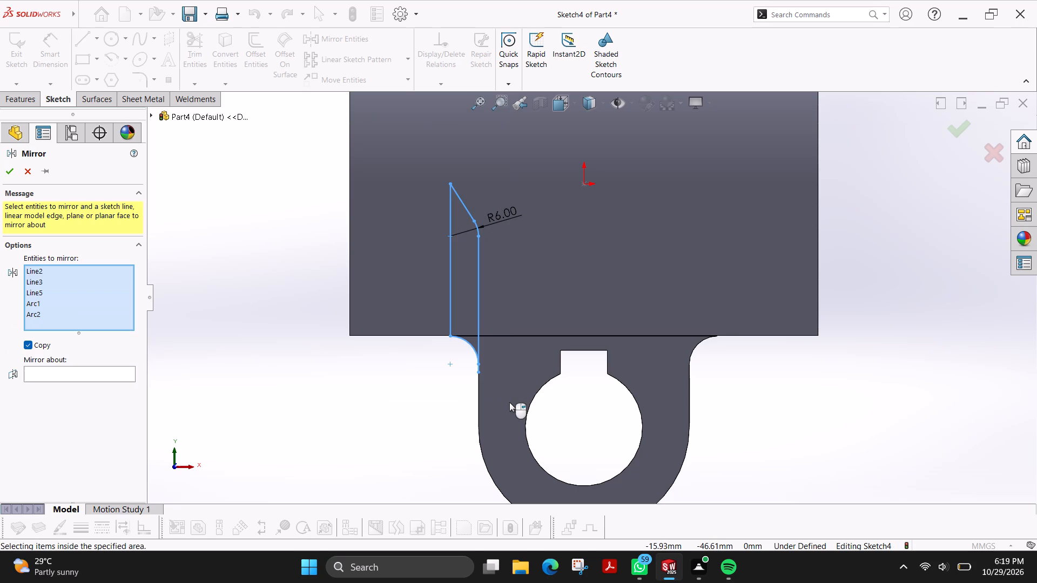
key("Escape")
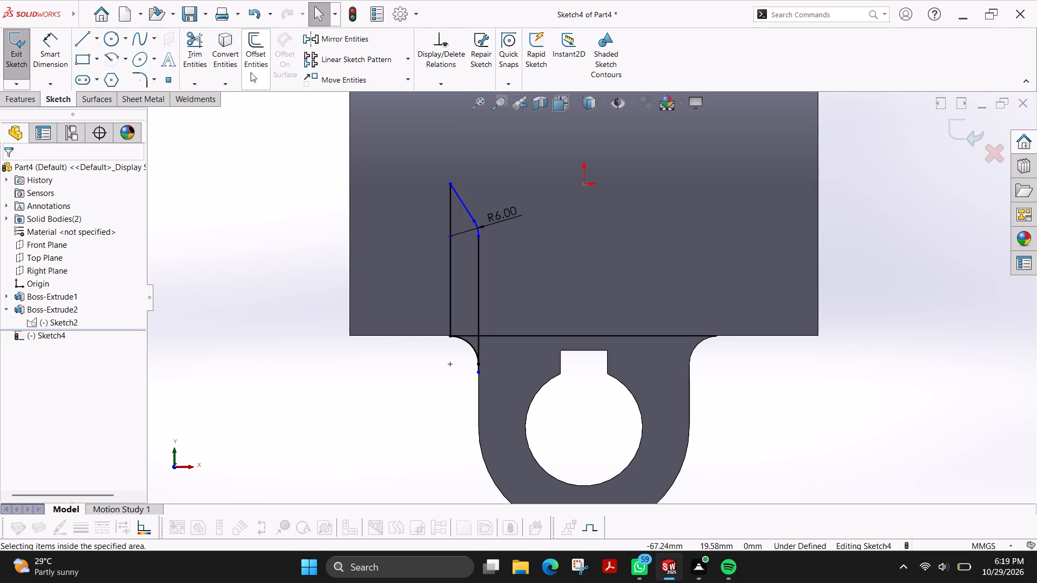
Sketch a vertical line about 24 mm long down from the origin.
left_click(82, 44)
left_click(586, 185)
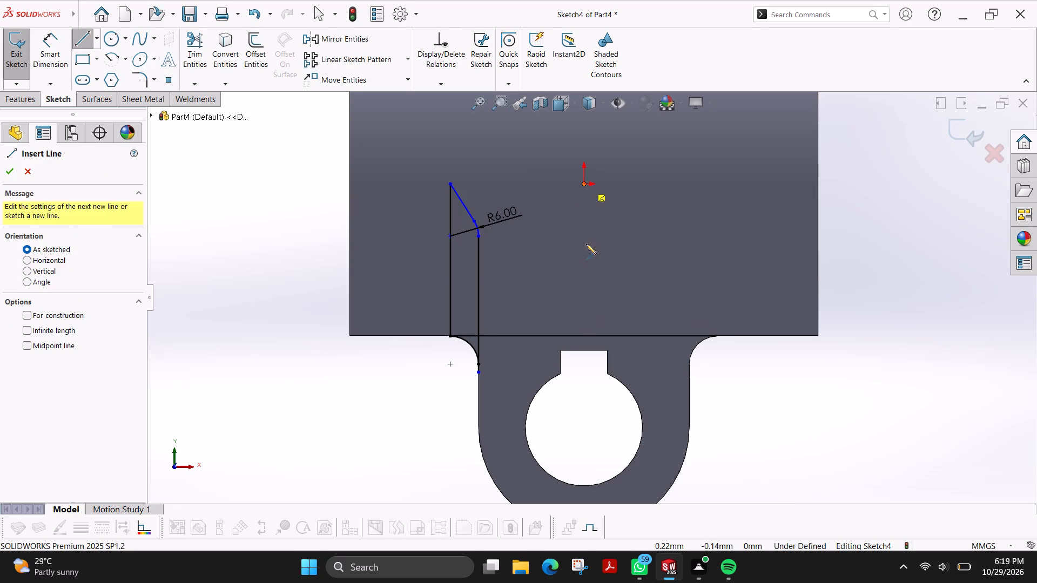
left_click(584, 295)
key("Escape")
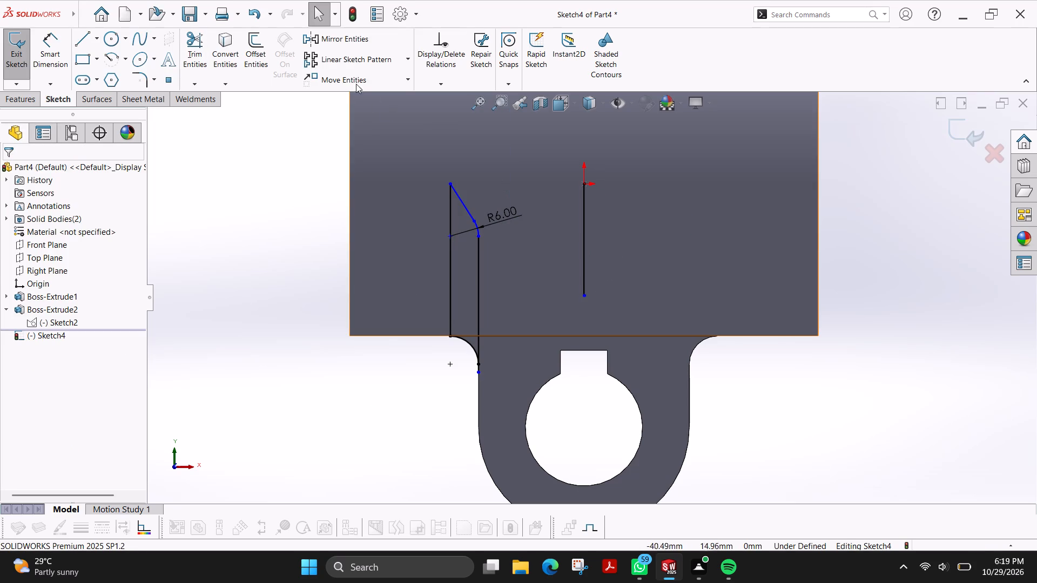
Mirror the left profile's three lines and two arcs about the vertical line through the origin, keeping the originals.
left_click(315, 41)
left_click_drag(432, 131, 503, 370)
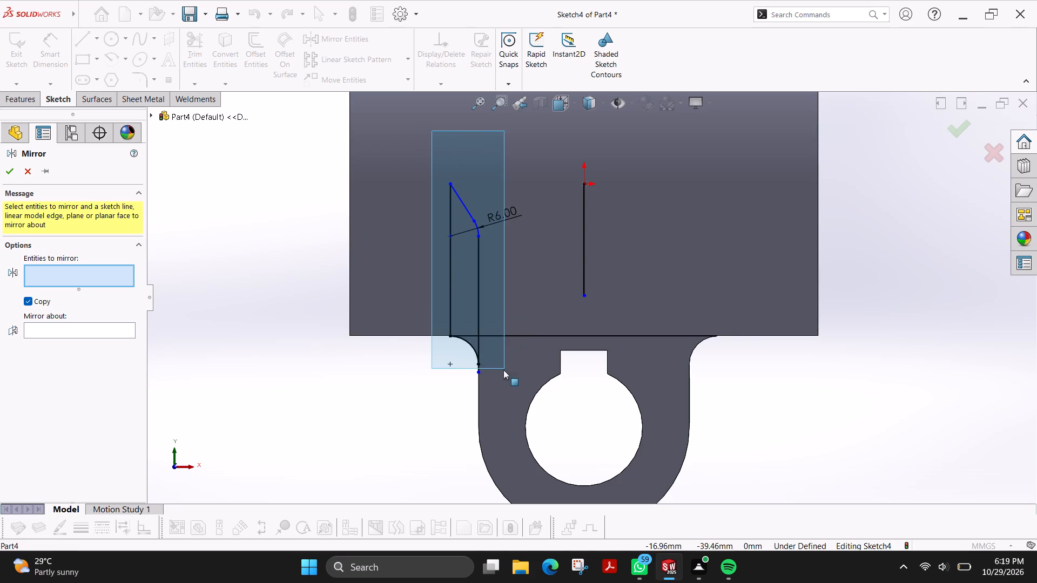
left_click_drag(503, 370, 502, 401)
scroll(499, 388, "down", 4)
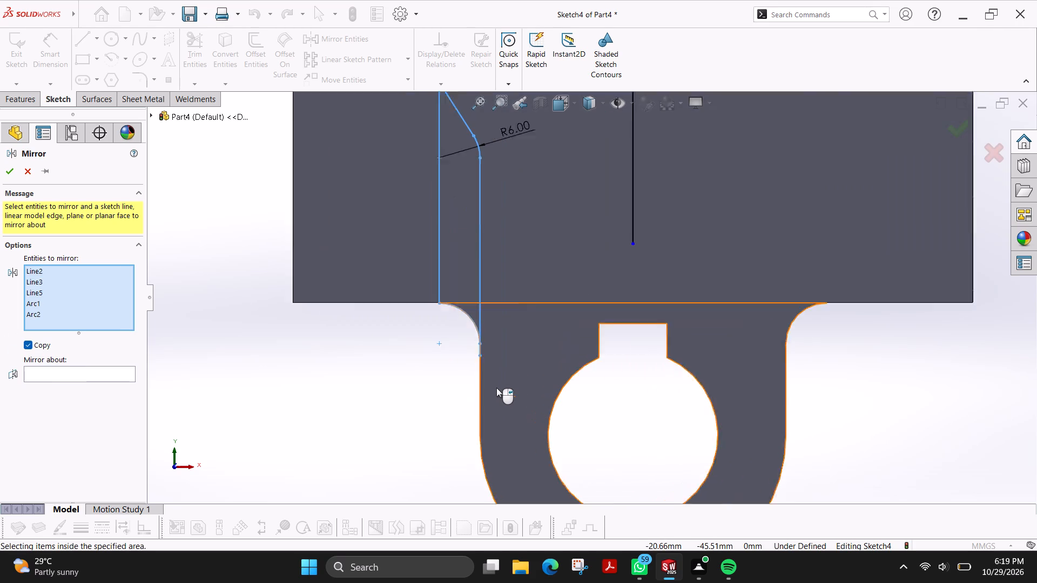
scroll(496, 388, "down", 1)
scroll(495, 387, "up", 5)
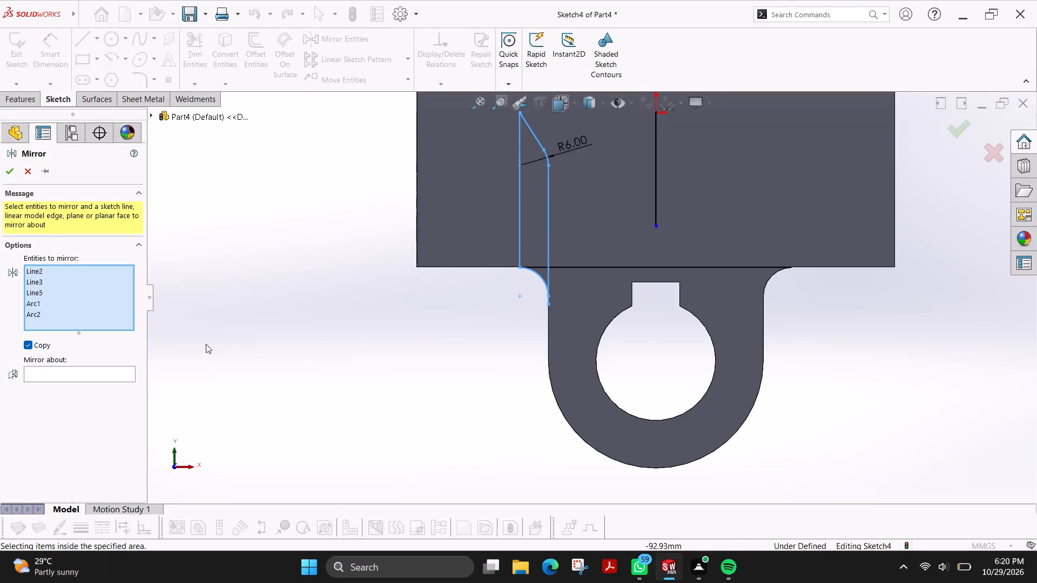
left_click(97, 372)
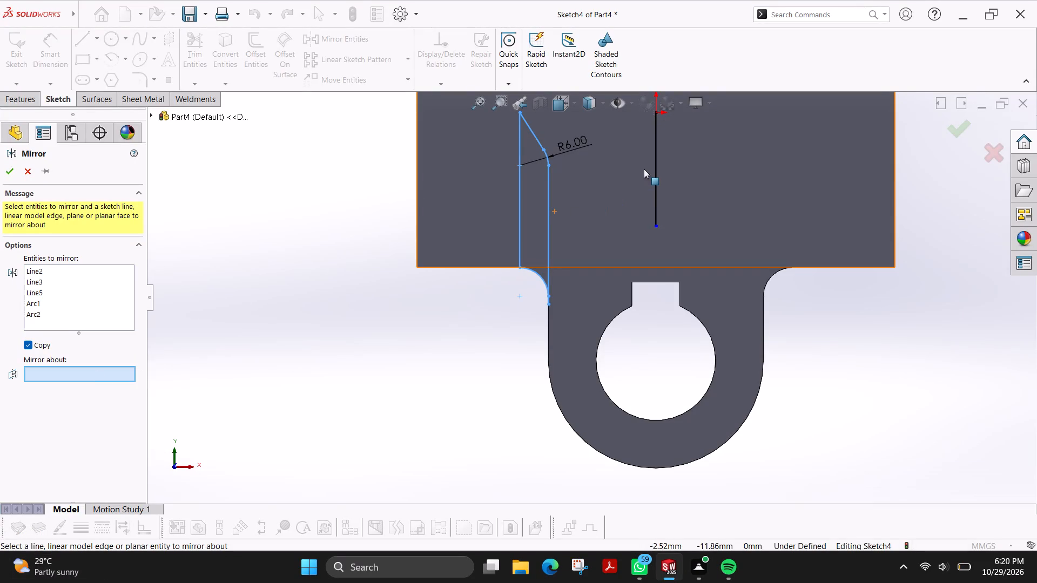
left_click(657, 168)
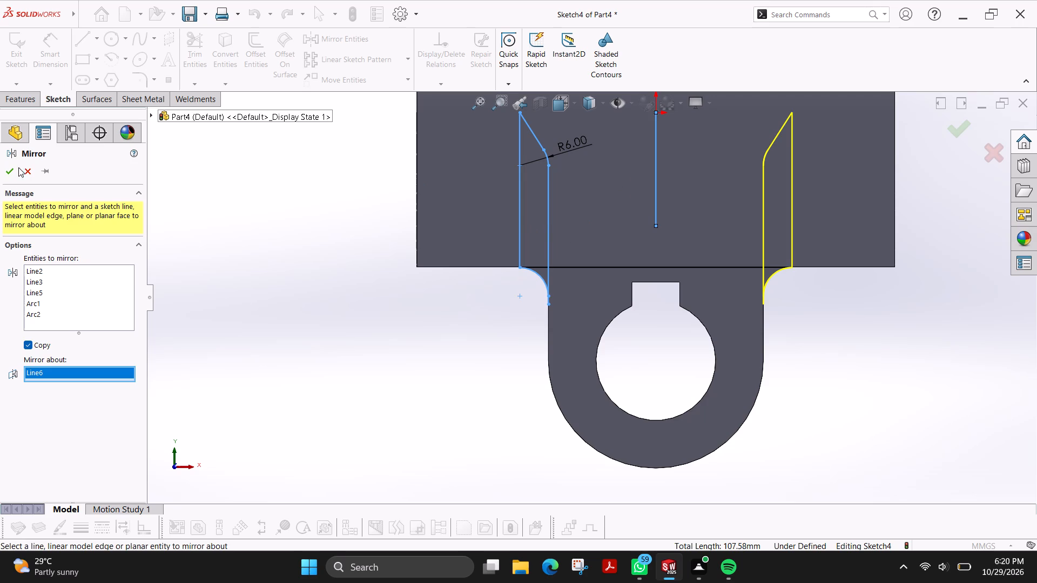
left_click(9, 171)
scroll(603, 234, "up", 2)
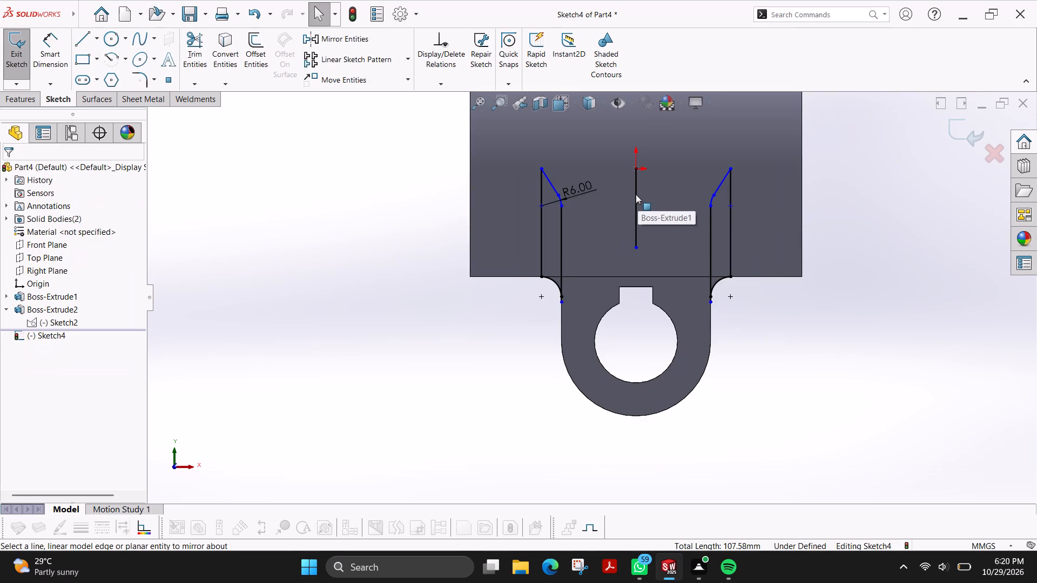
key("Escape")
Delete the vertical mirror line below the origin.
left_click(635, 194)
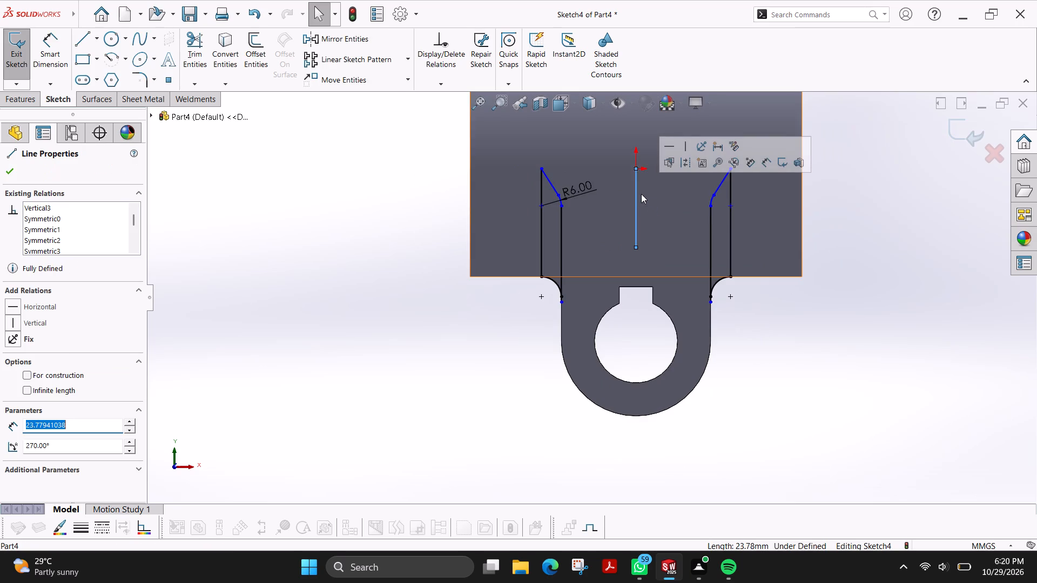
key("Delete")
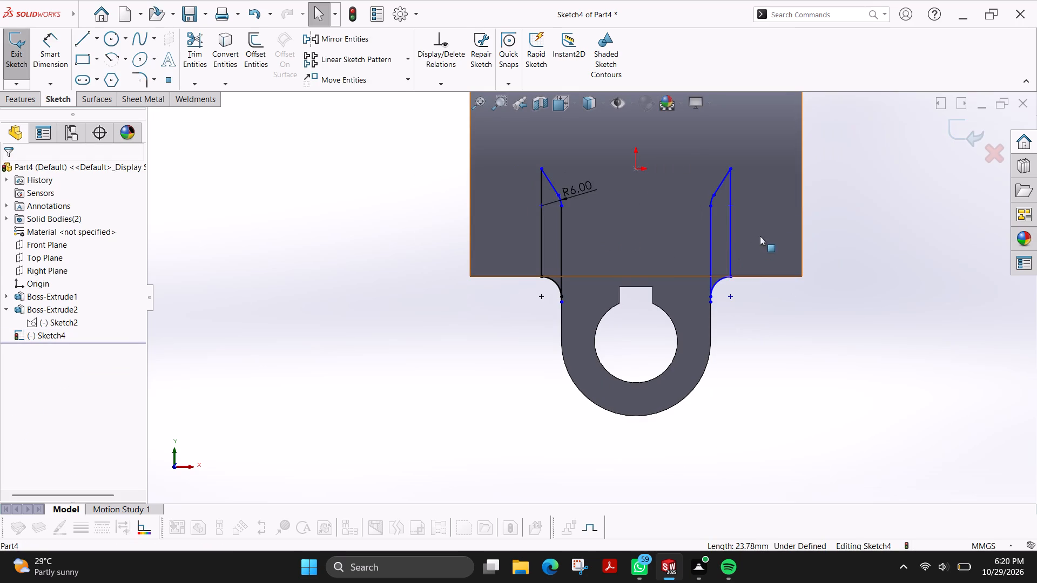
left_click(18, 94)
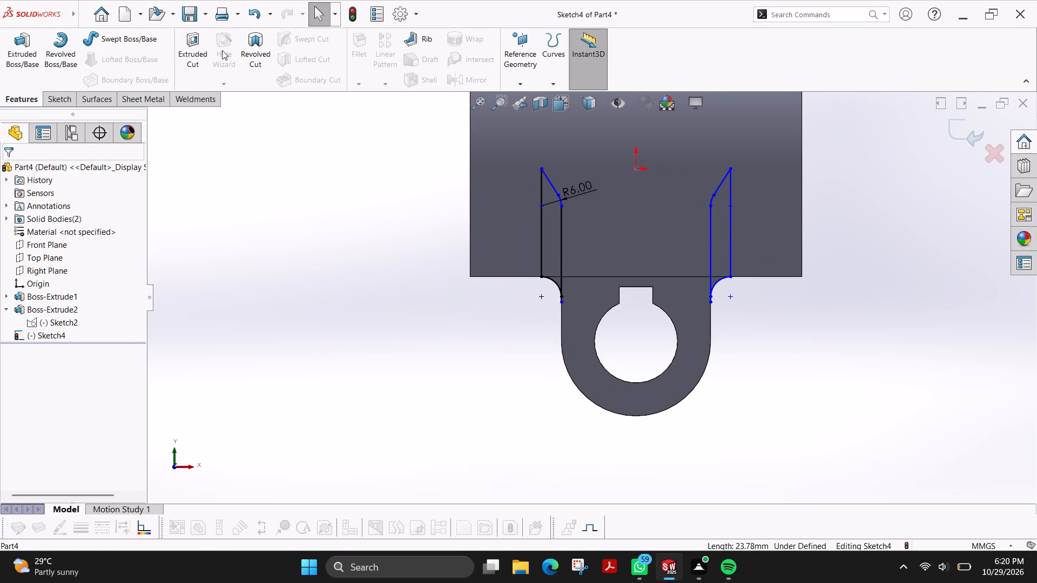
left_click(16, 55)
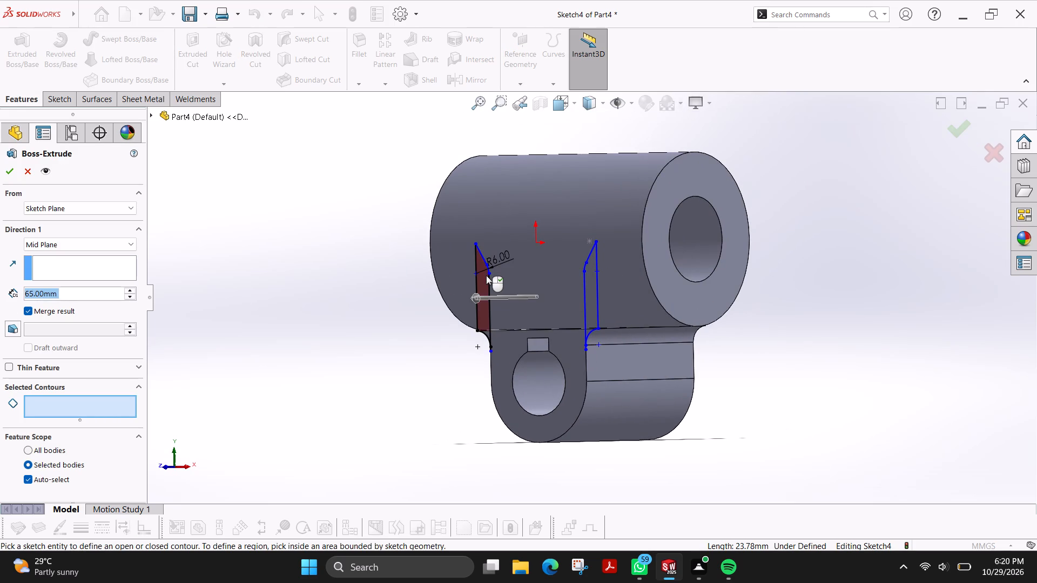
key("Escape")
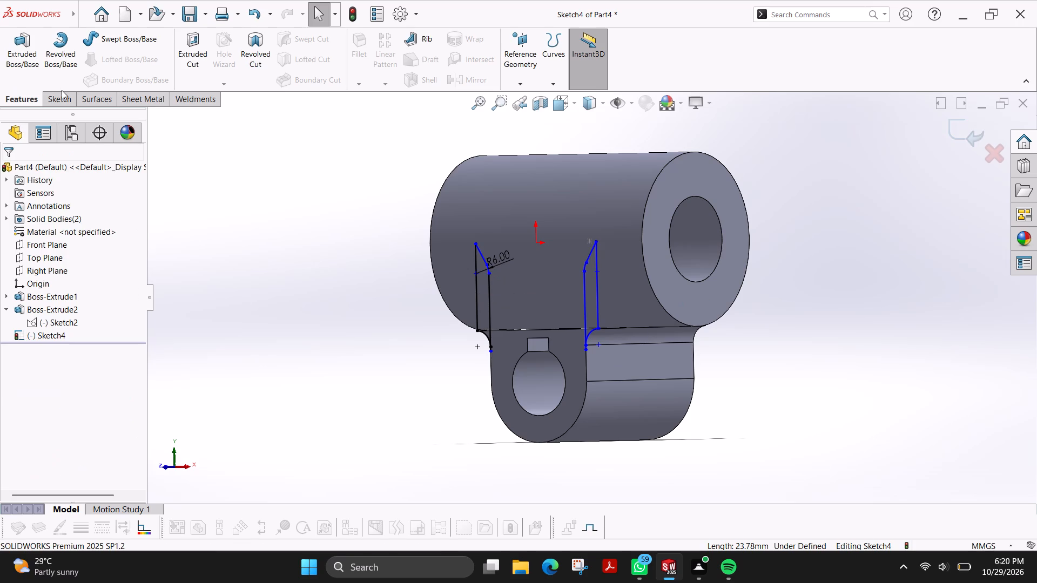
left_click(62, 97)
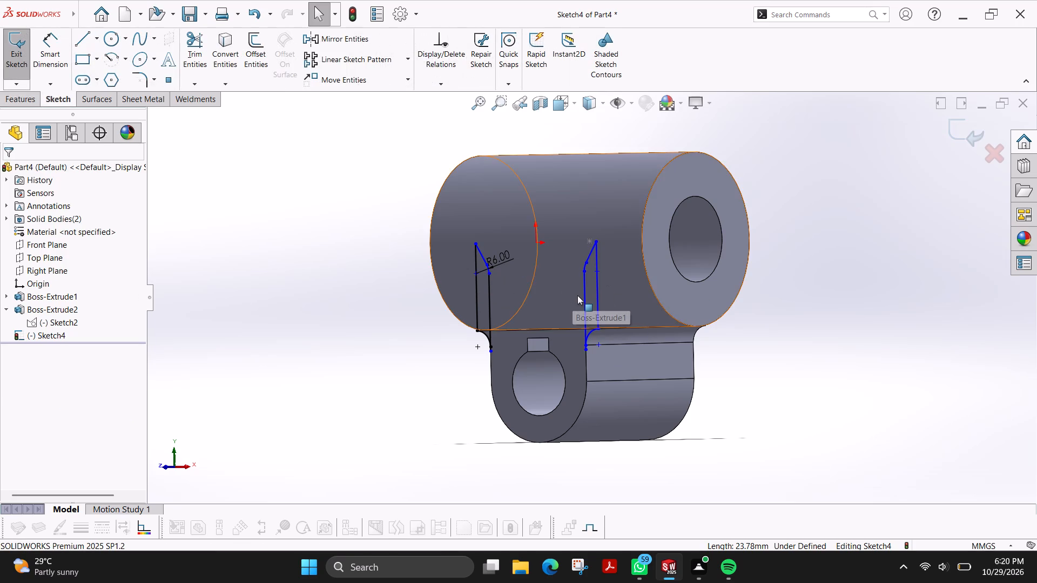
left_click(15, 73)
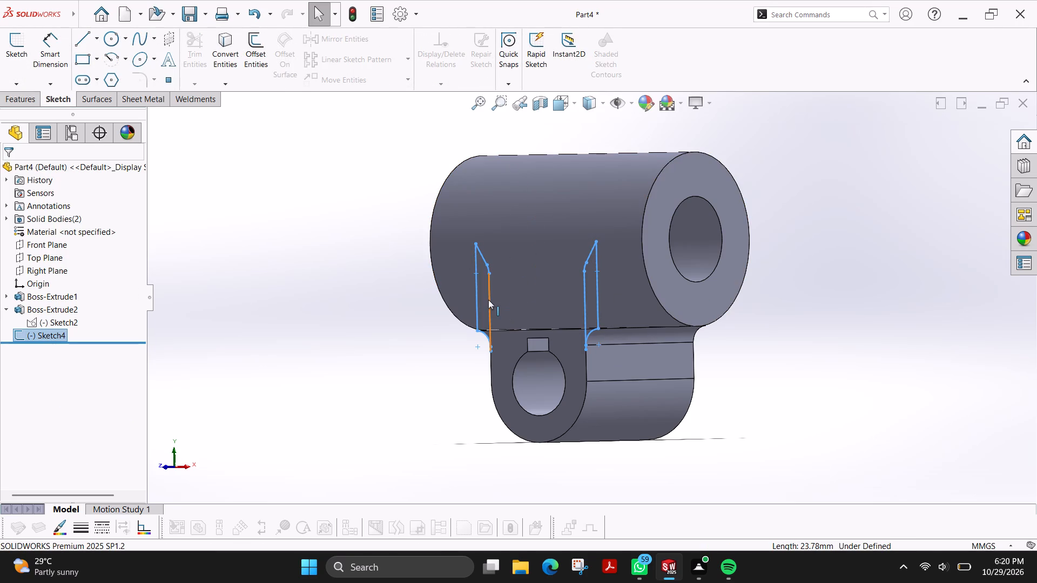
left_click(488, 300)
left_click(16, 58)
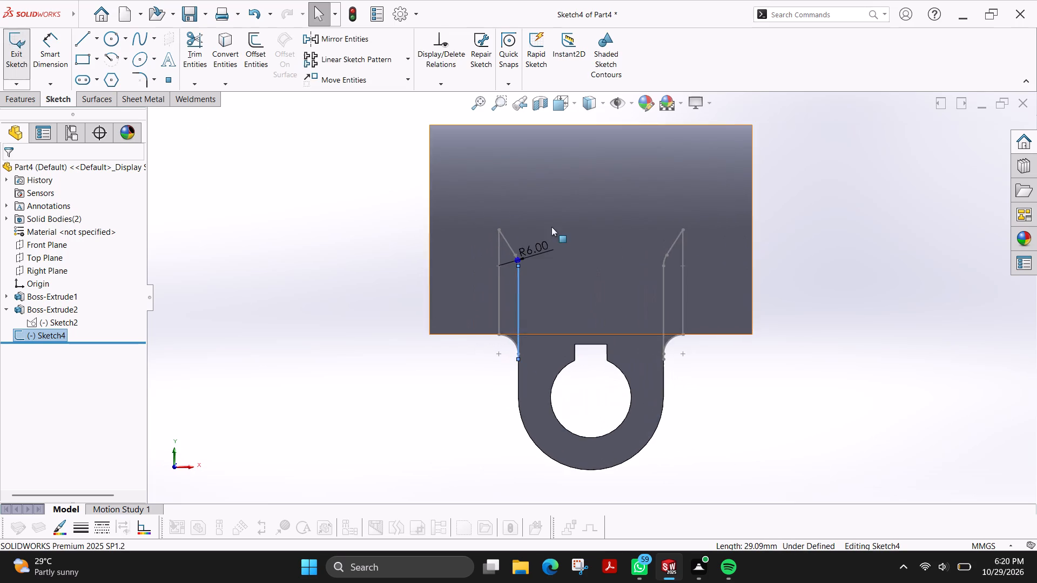
Sketch a 57 mm horizontal line joining the upper tips of the two mirrored profiles.
scroll(567, 235, "down", 1)
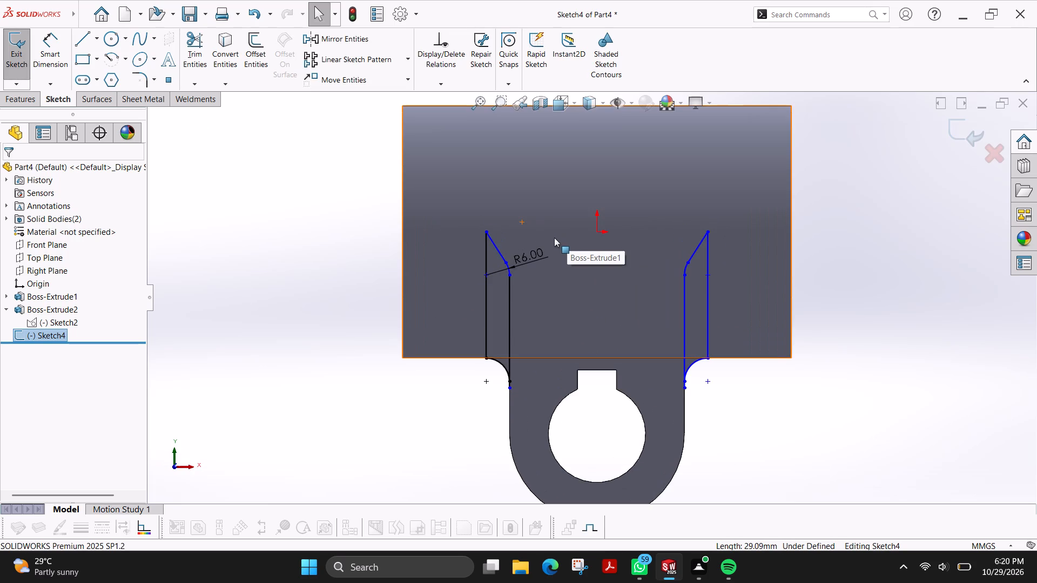
left_click(355, 138)
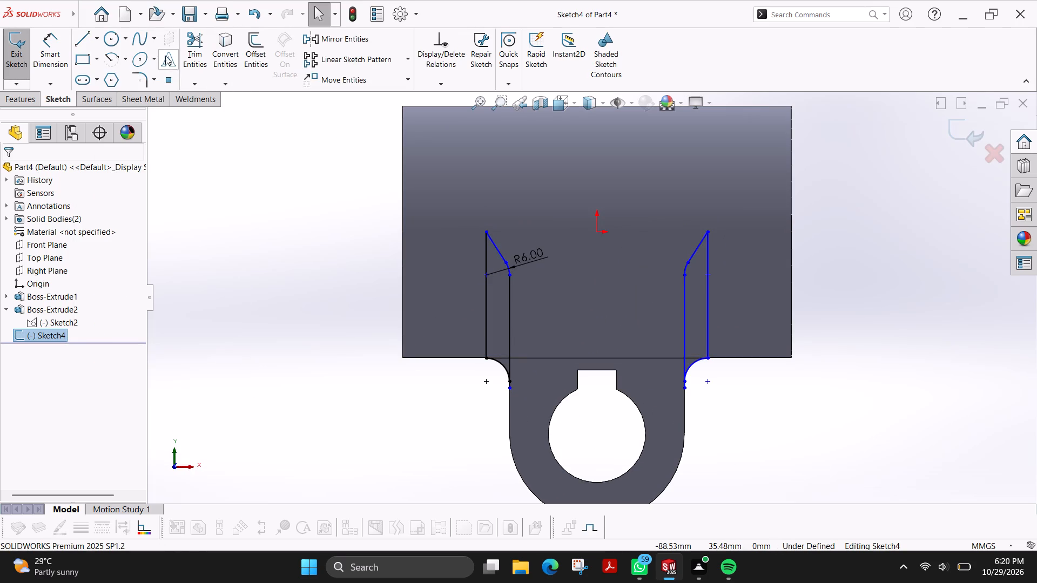
left_click(81, 39)
left_click(486, 230)
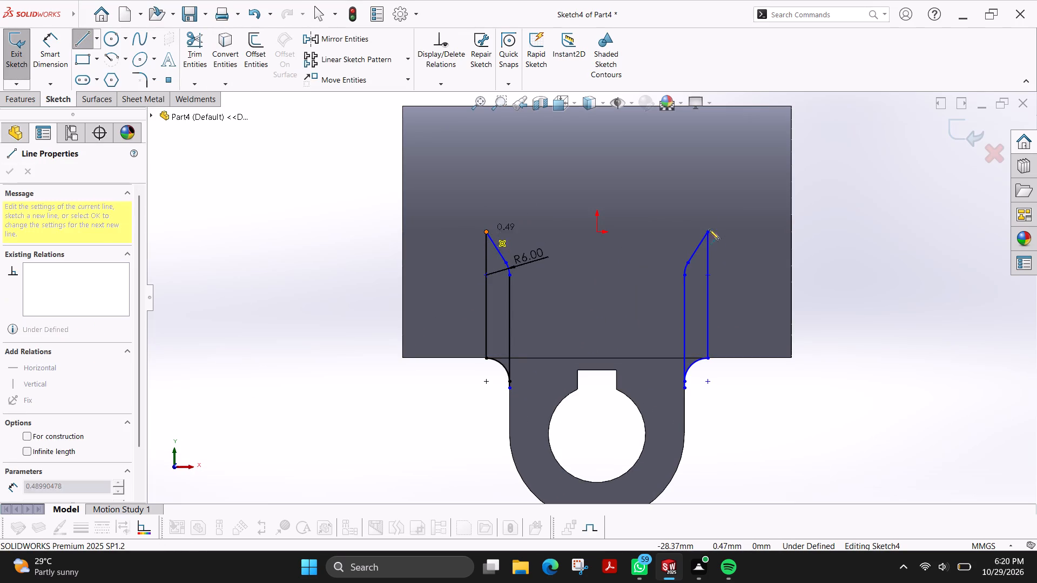
left_click(707, 232)
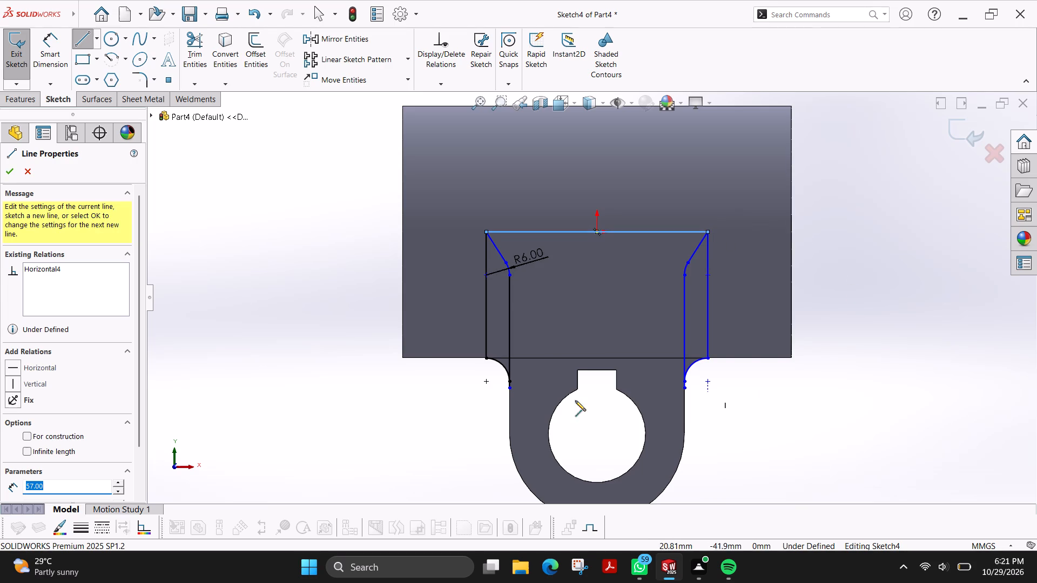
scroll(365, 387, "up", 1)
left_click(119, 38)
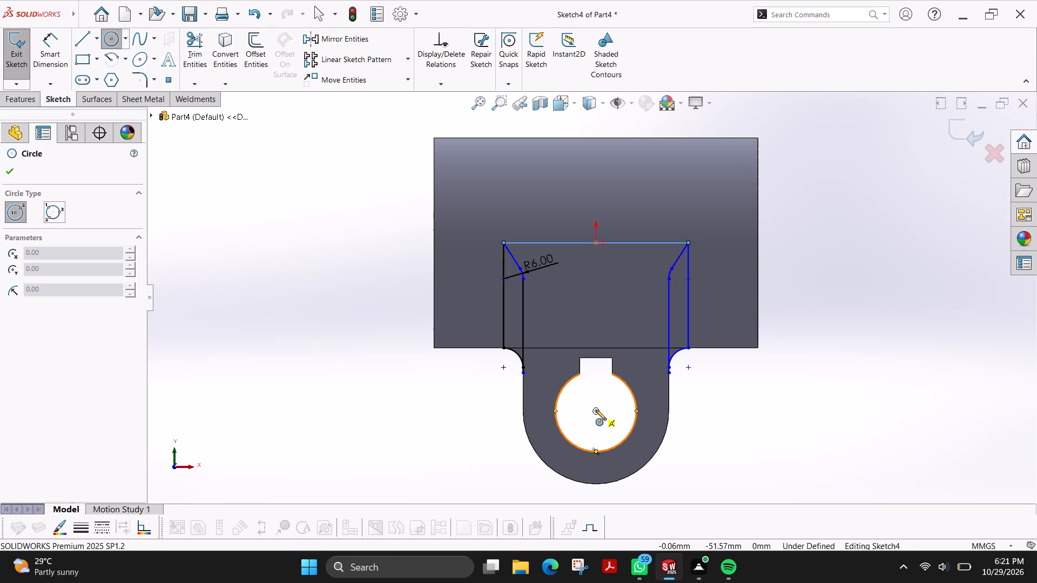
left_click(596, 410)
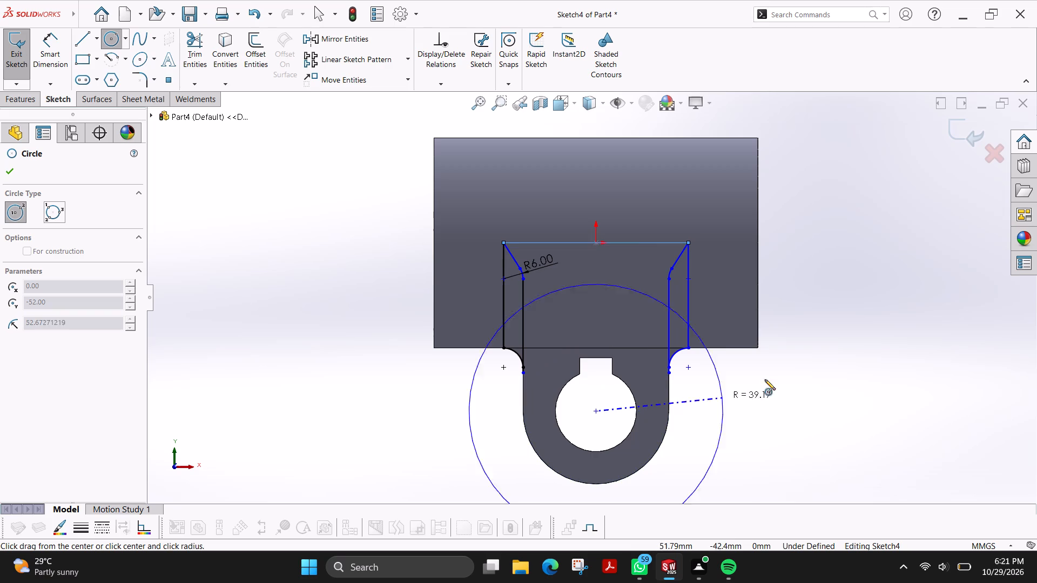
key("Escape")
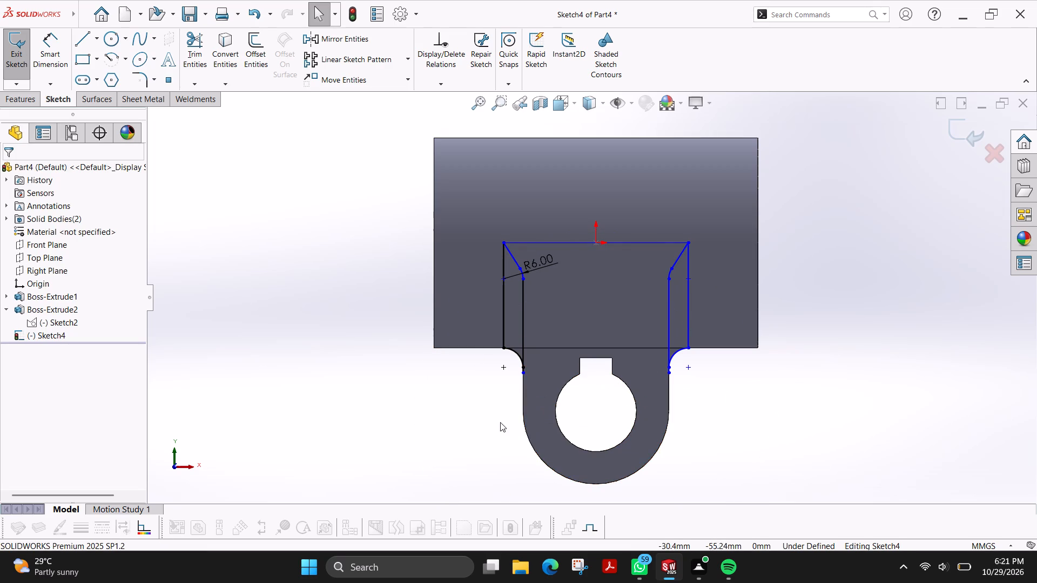
Sketch a circle of 22.5 mm radius centred on the keyed bore, matching the bracket's rounded outer edge.
left_click(113, 42)
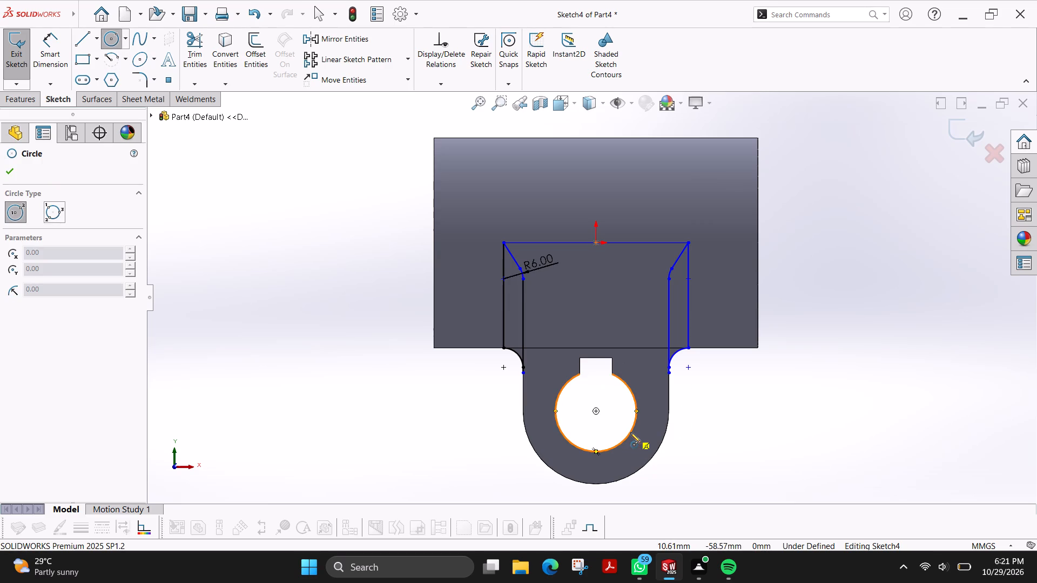
left_click(596, 411)
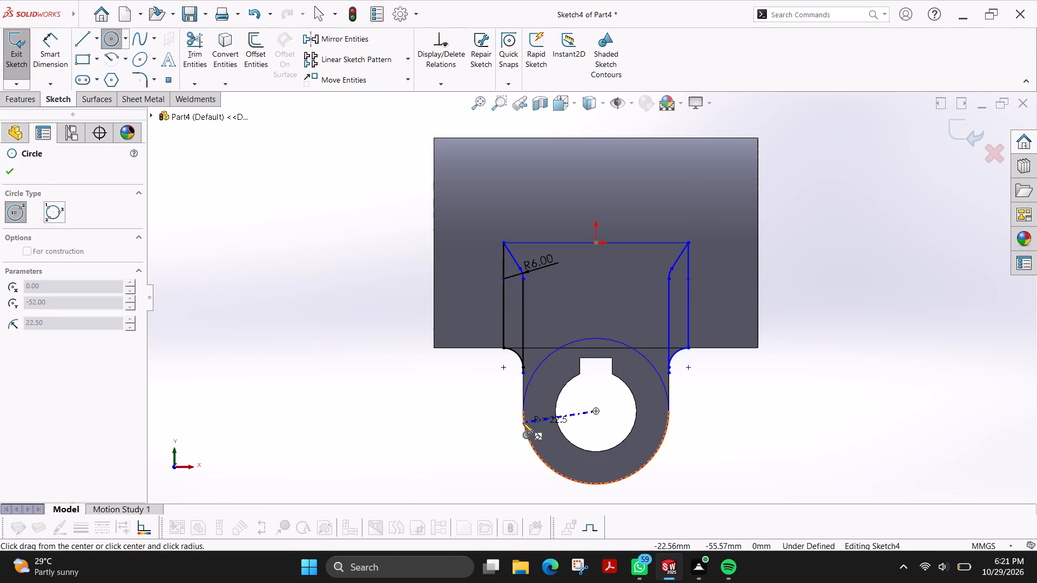
left_click(523, 423)
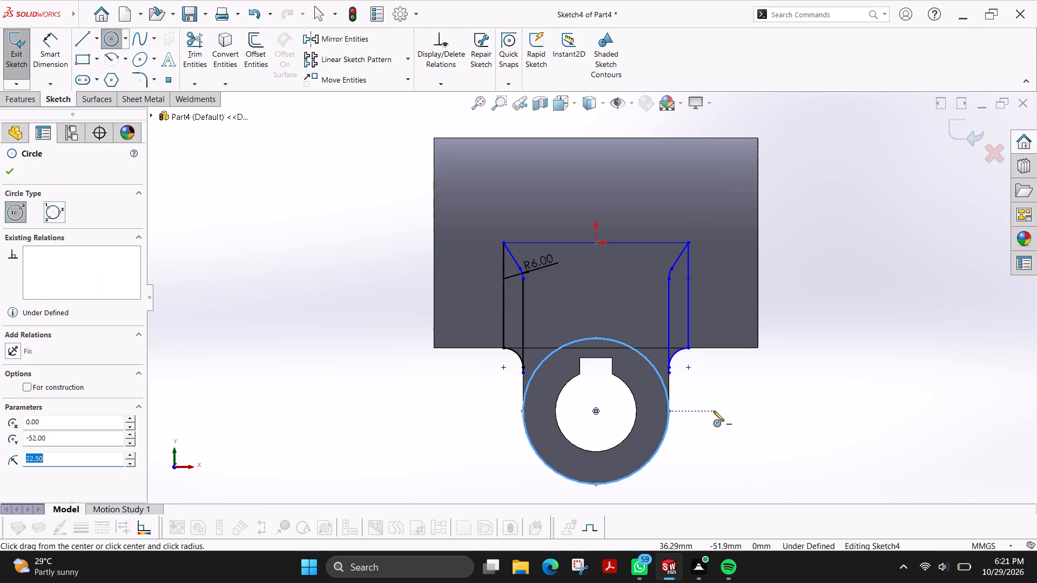
key("Escape")
Extend the short vertical lines below both fillet arcs down to the circle's side points, level with the bore centre.
scroll(532, 376, "down", 2)
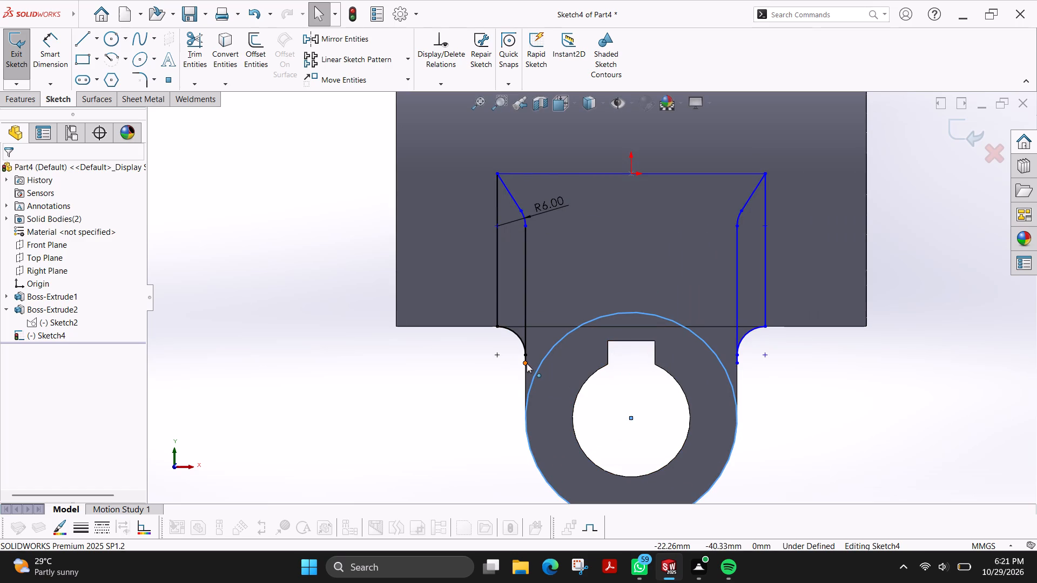
left_click_drag(525, 363, 527, 424)
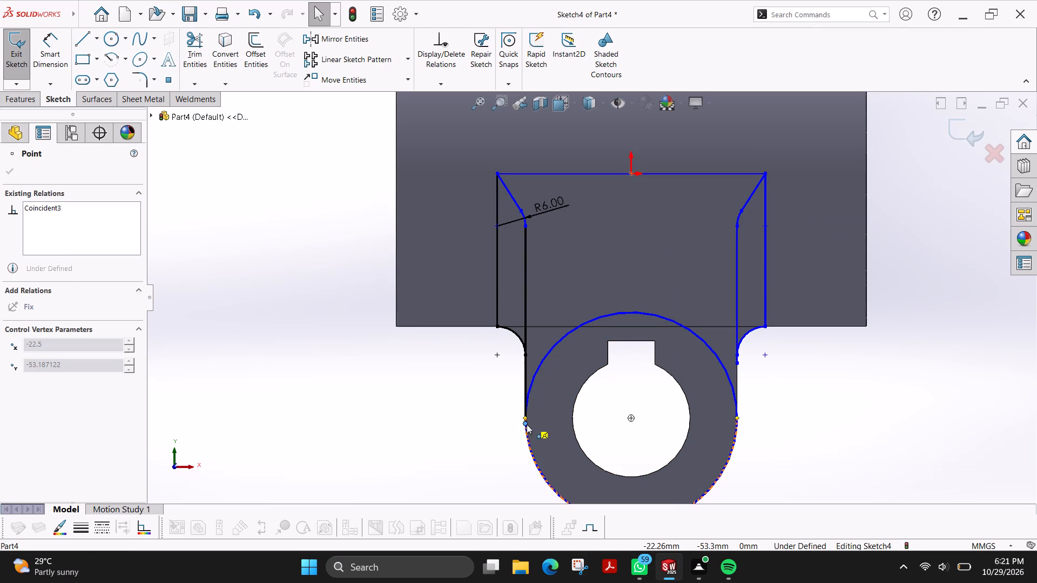
left_click_drag(527, 424, 527, 417)
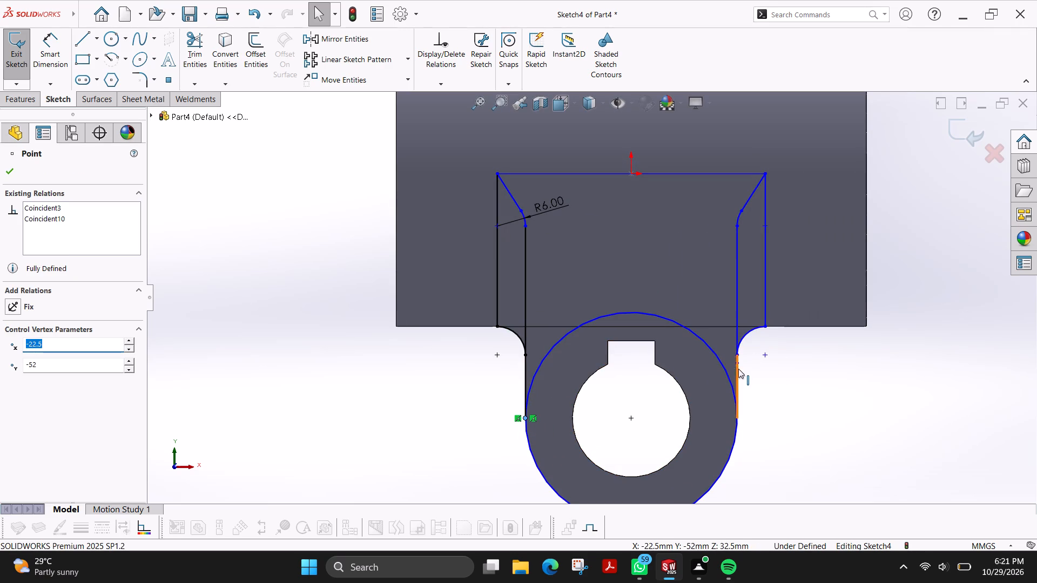
left_click_drag(737, 364, 738, 426)
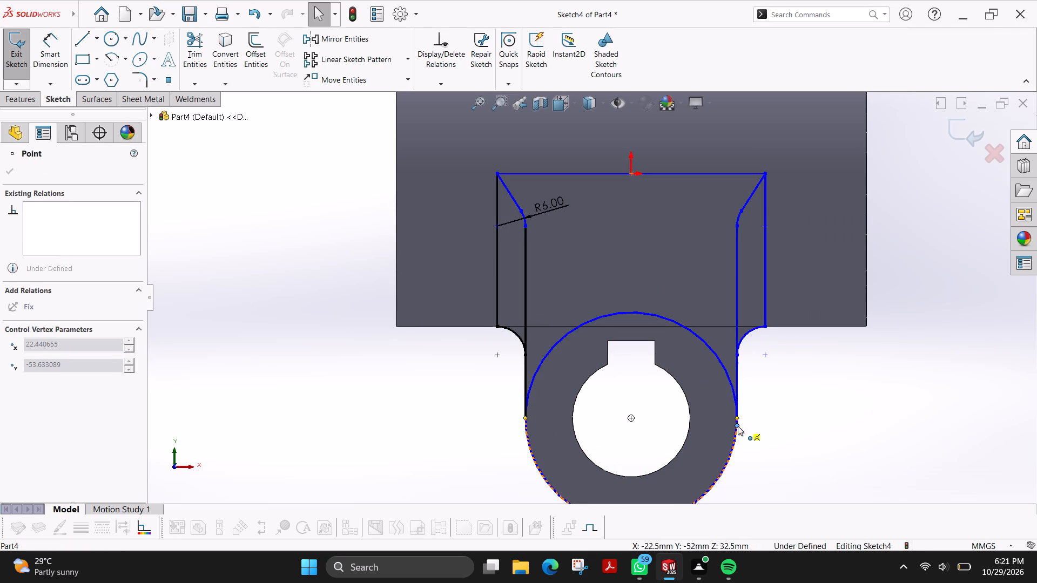
left_click_drag(738, 426, 739, 419)
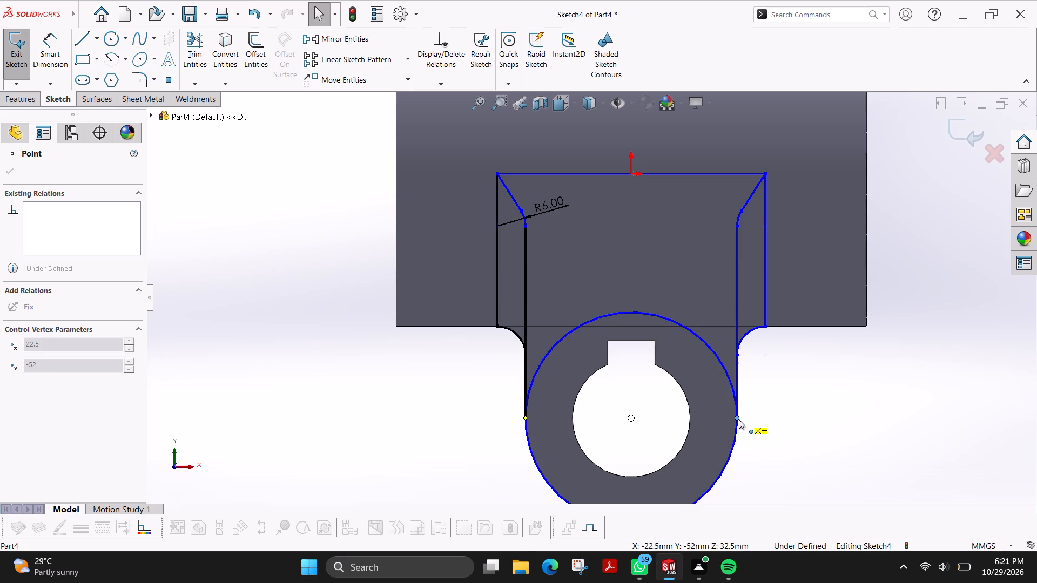
left_click_drag(739, 419, 739, 418)
key("Escape")
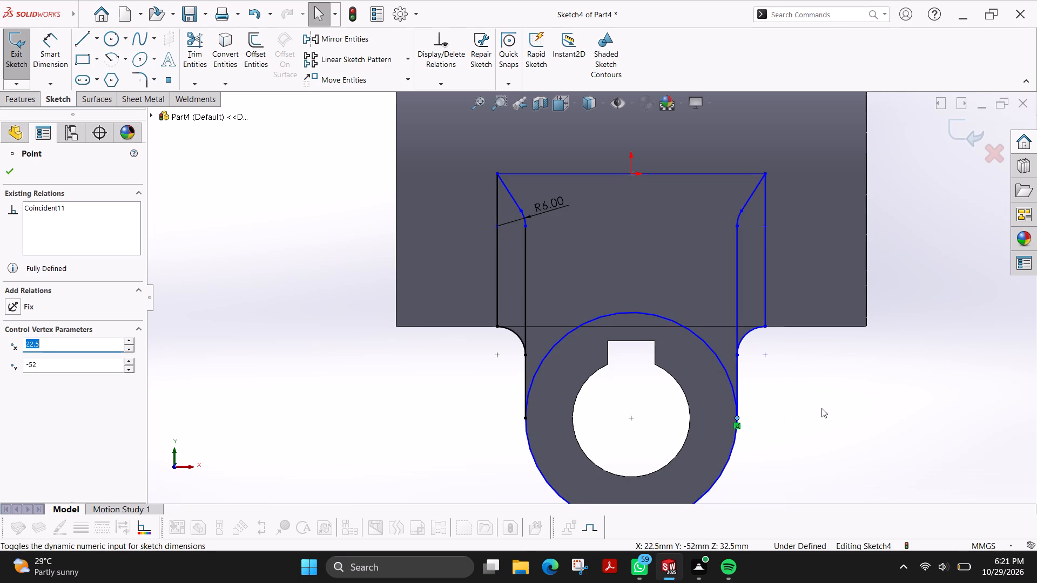
Start a Boss-Extrude and select the sketch regions of the upper block, side strips, fillet corners and the ring around the keyed bore.
scroll(821, 408, "up", 1)
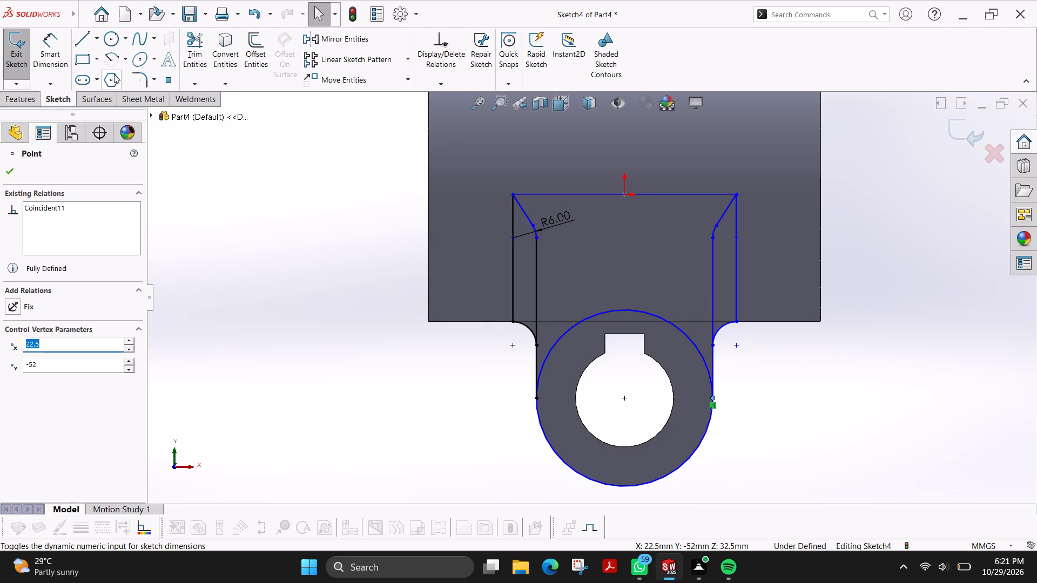
left_click(19, 96)
left_click(13, 44)
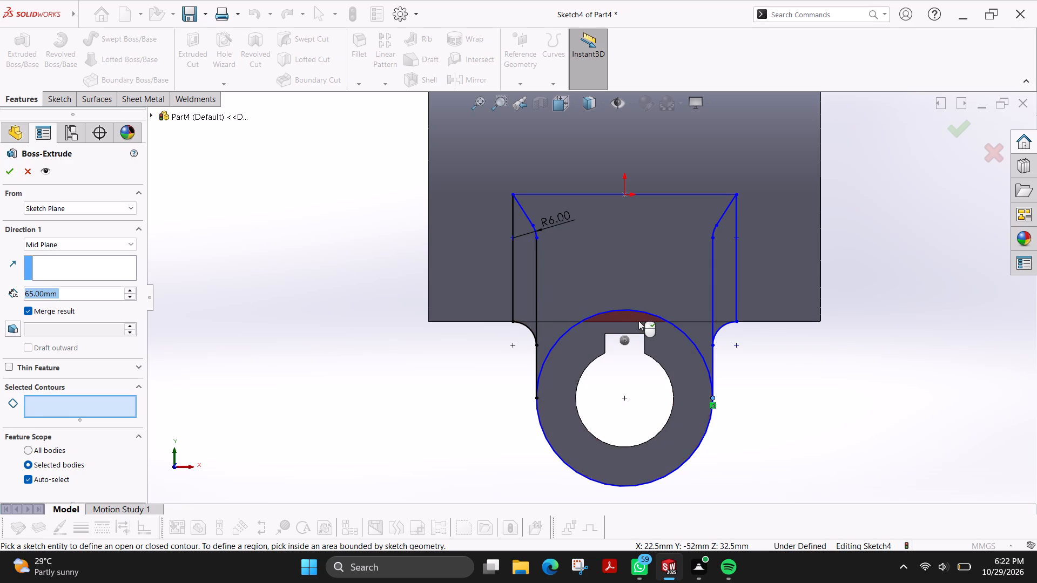
left_click(533, 324)
left_click(525, 289)
left_click(616, 279)
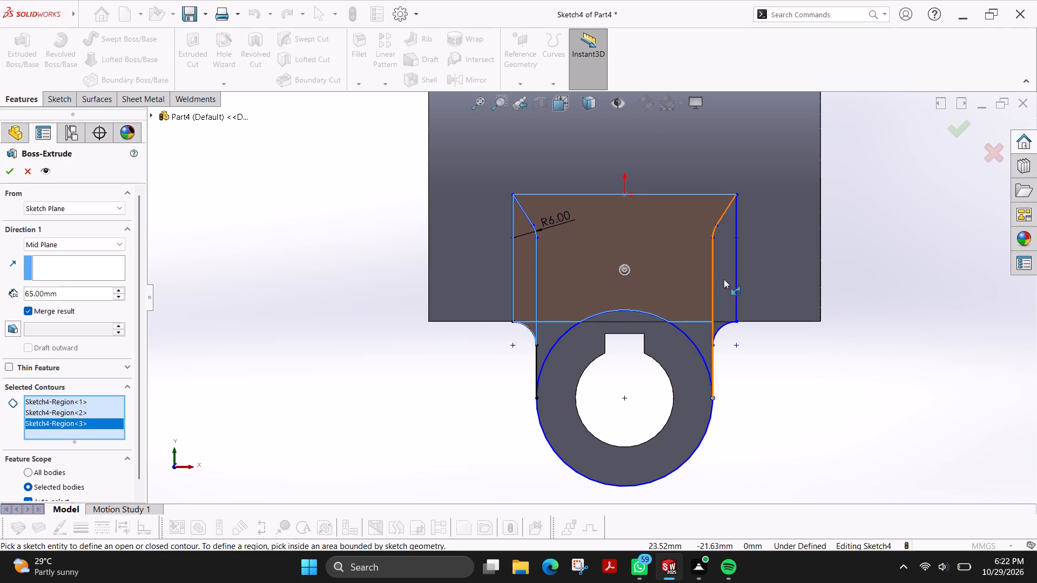
left_click(726, 280)
left_click(700, 330)
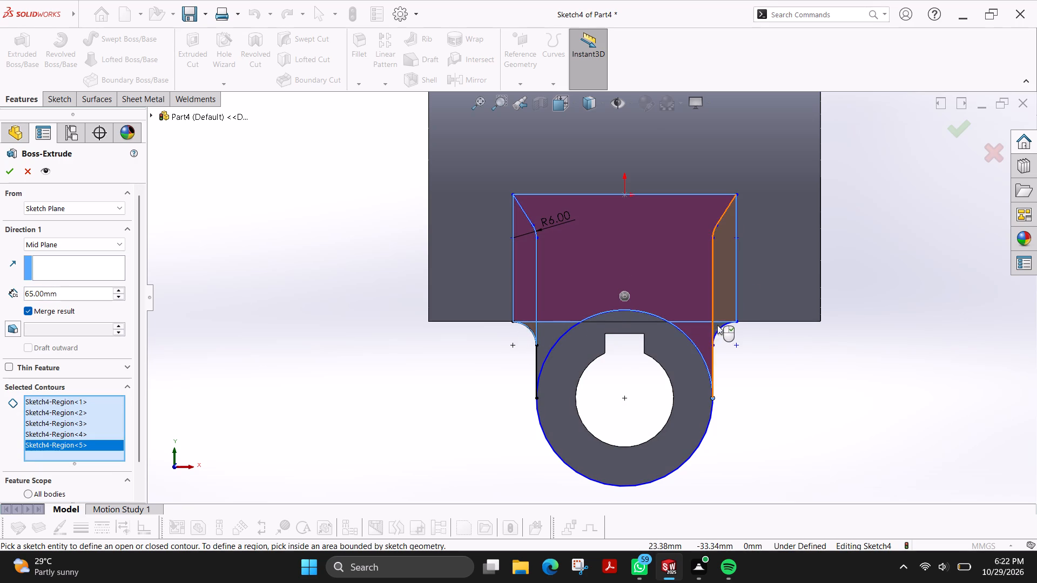
left_click(718, 324)
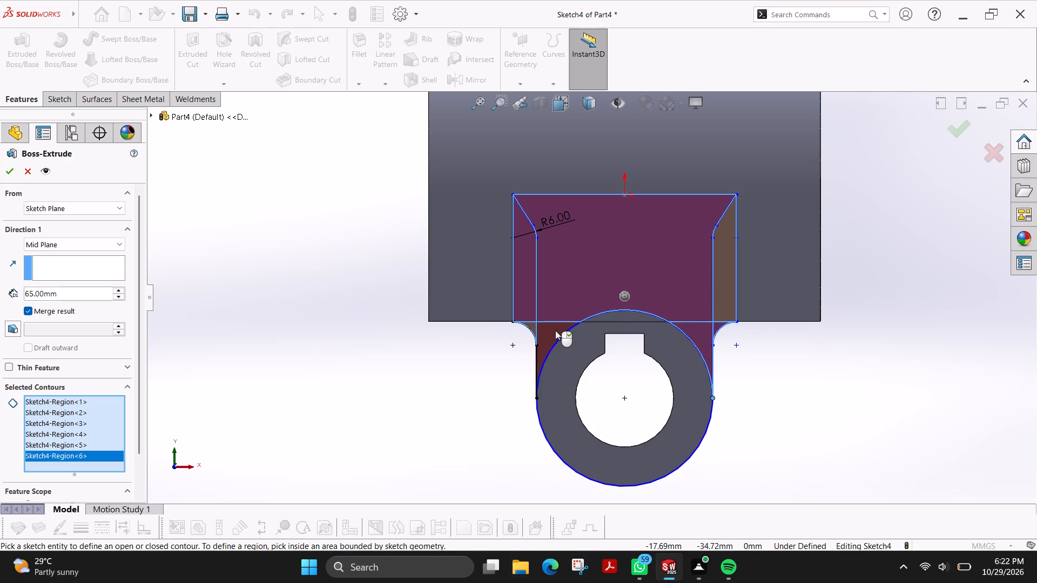
left_click(555, 330)
left_click(567, 366)
left_click(621, 317)
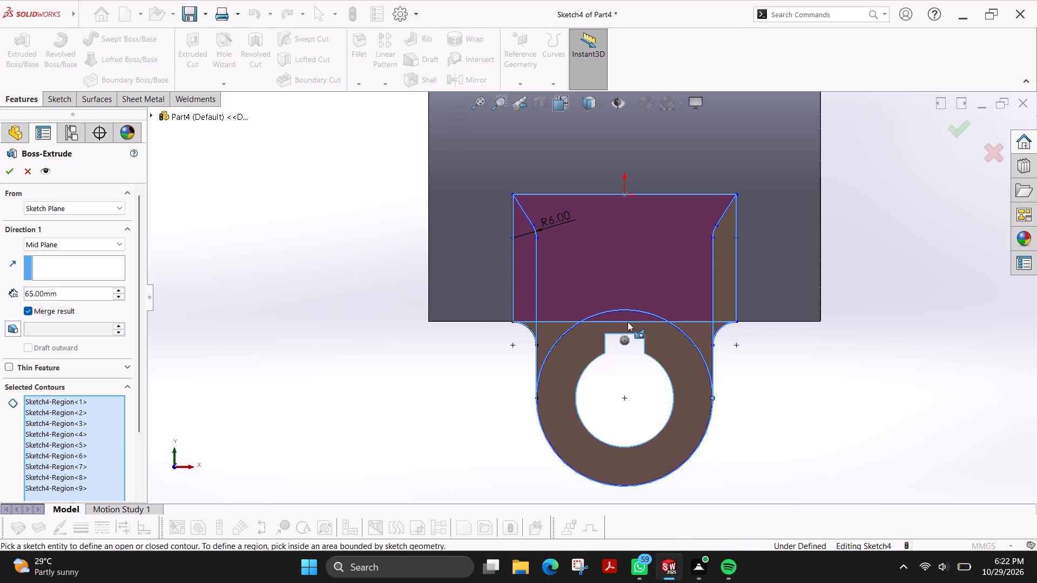
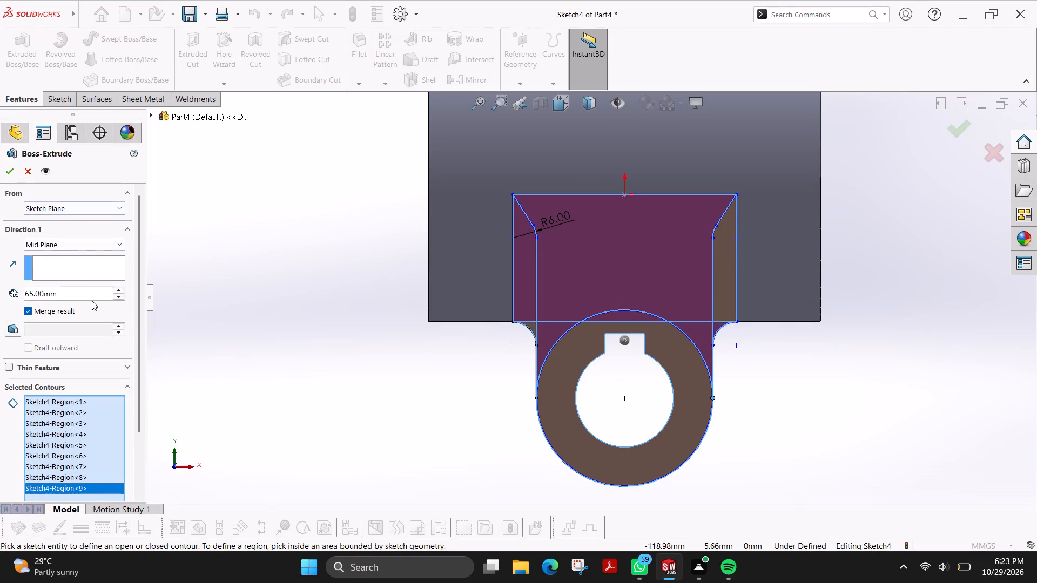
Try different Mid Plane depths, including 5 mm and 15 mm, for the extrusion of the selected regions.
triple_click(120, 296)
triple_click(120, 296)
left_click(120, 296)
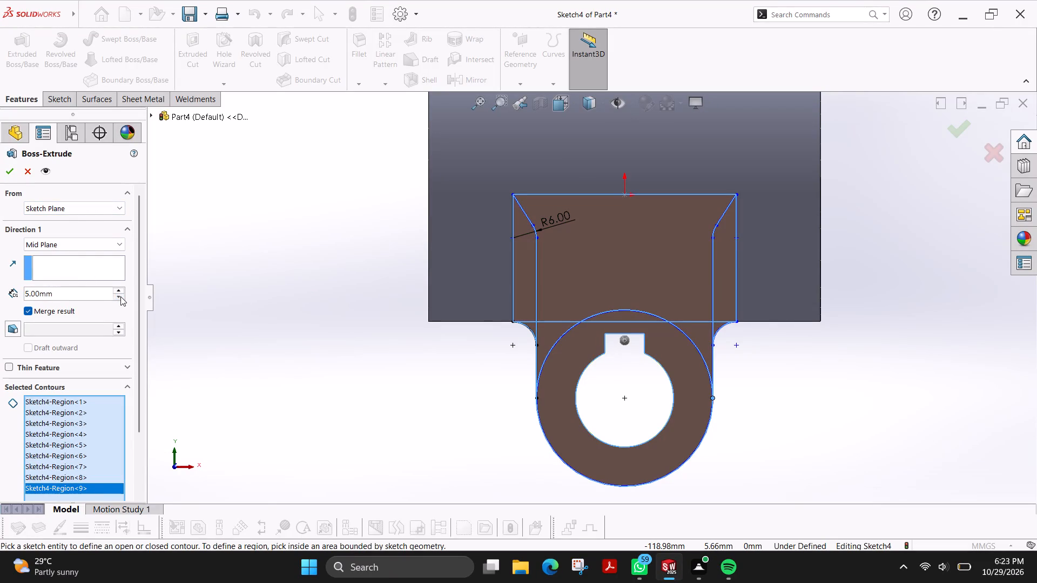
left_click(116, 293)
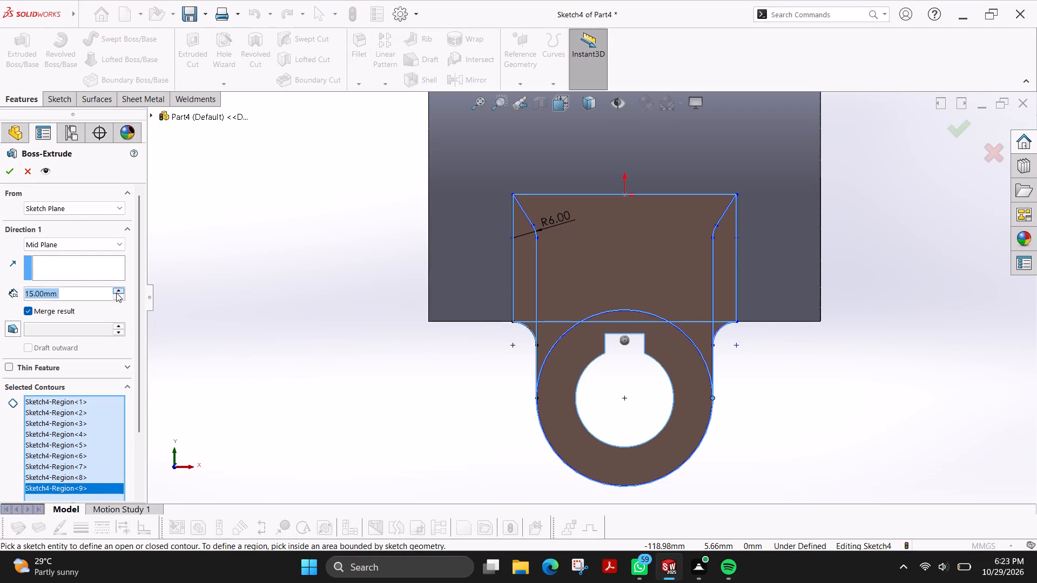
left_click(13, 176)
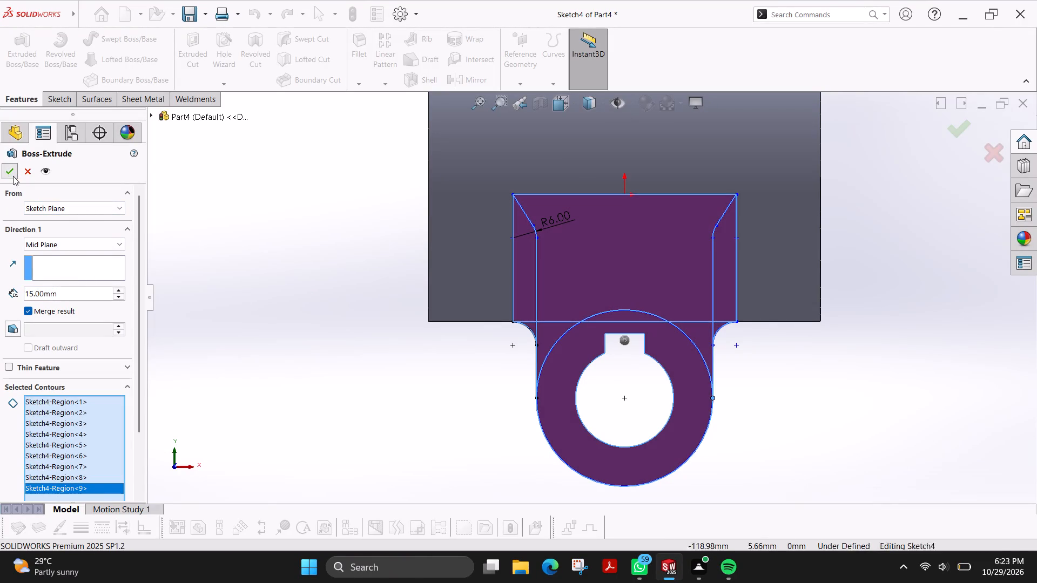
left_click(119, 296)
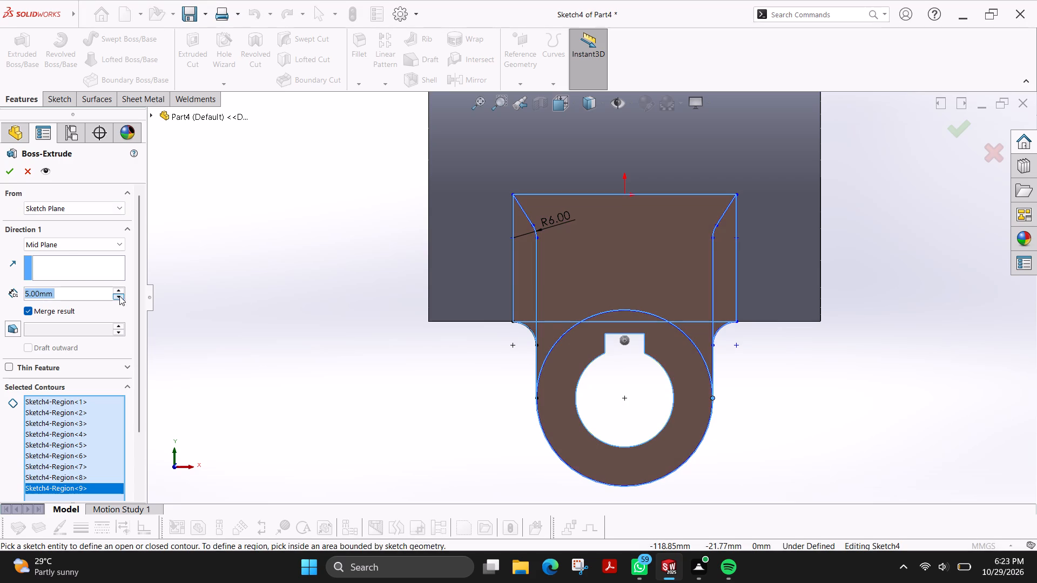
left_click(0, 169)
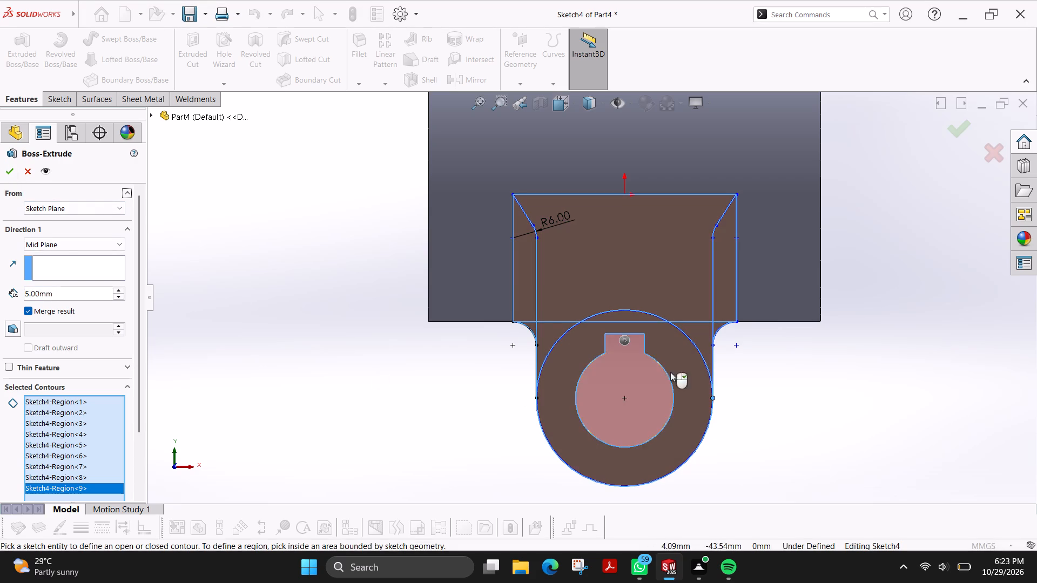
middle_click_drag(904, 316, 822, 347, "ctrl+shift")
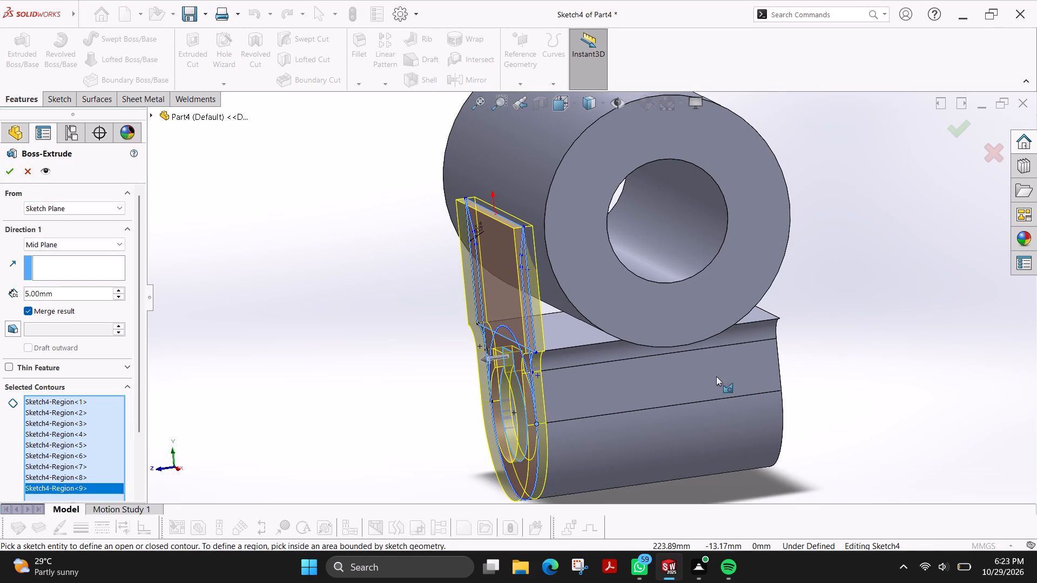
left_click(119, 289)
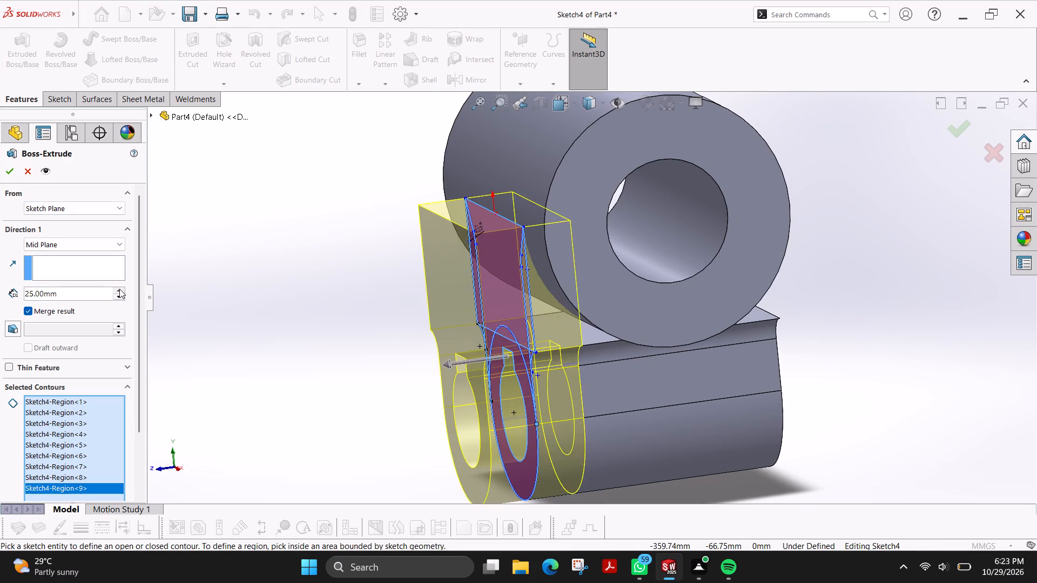
Change the Boss-Extrude to Blind, reverse it towards the bracket body, and extrude the selected regions 35 mm with merged result.
left_click(57, 242)
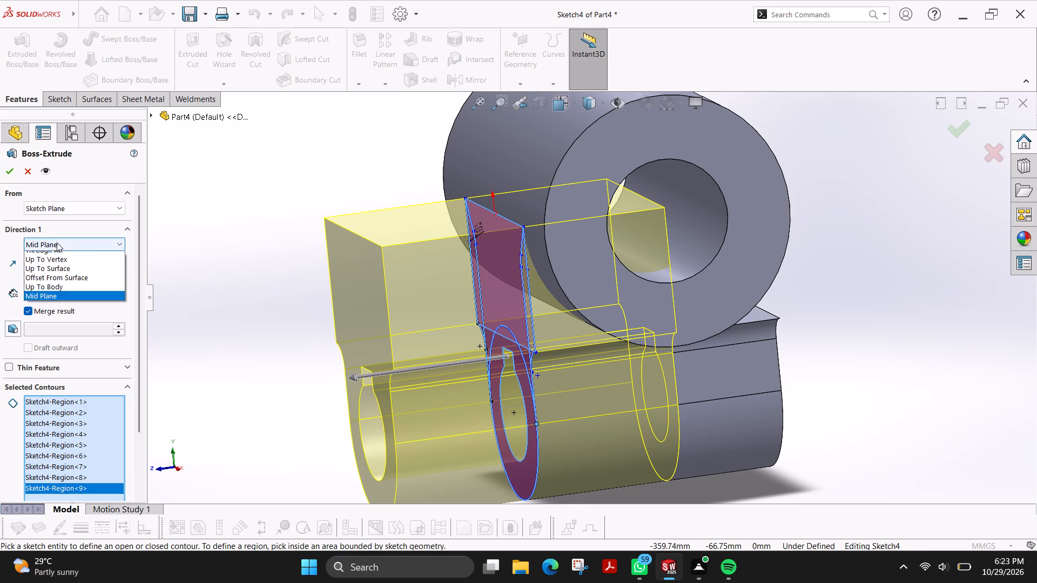
left_click(50, 255)
left_click(13, 250)
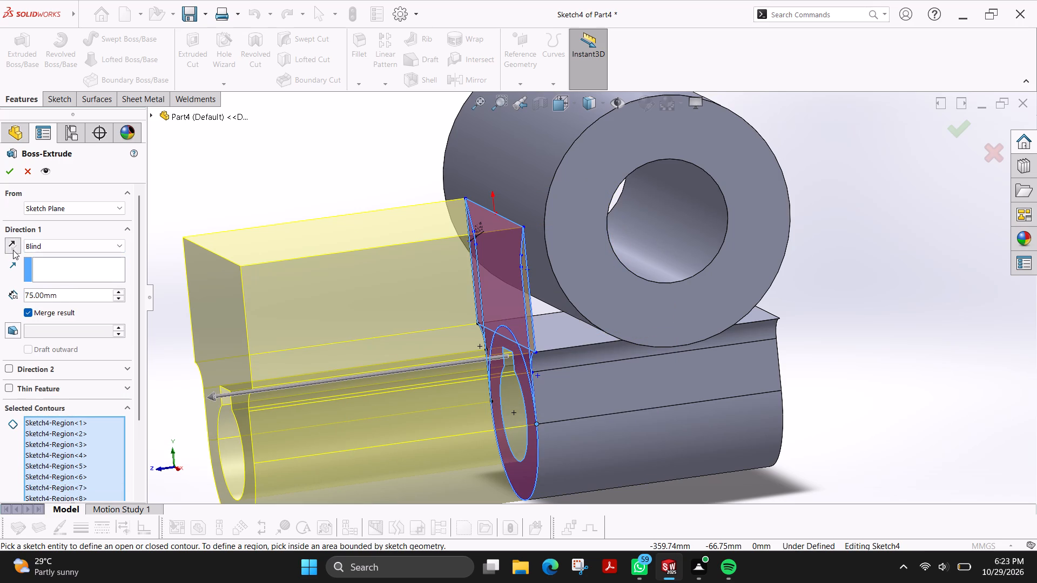
left_click(121, 296)
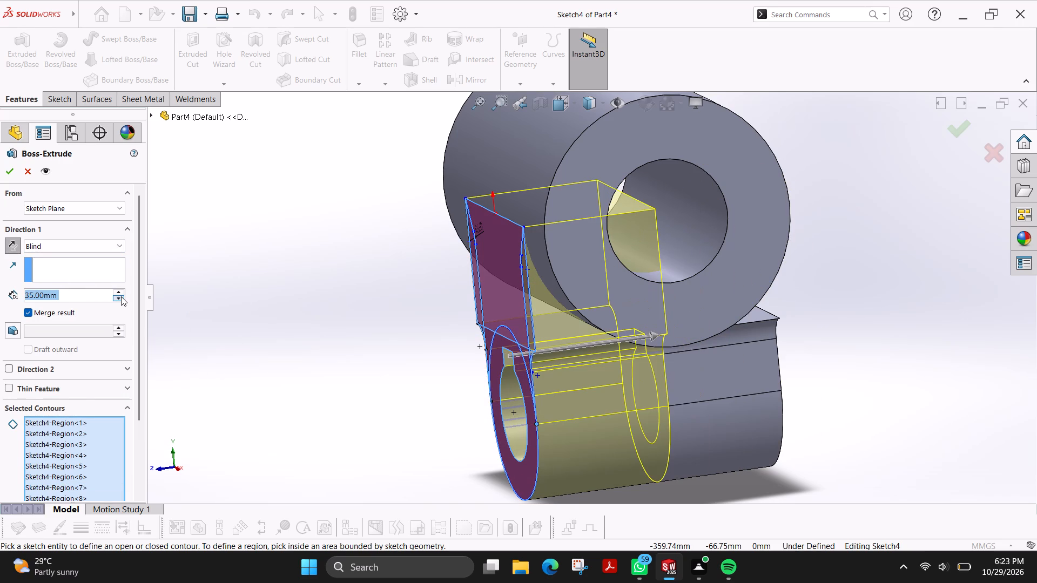
left_click(8, 166)
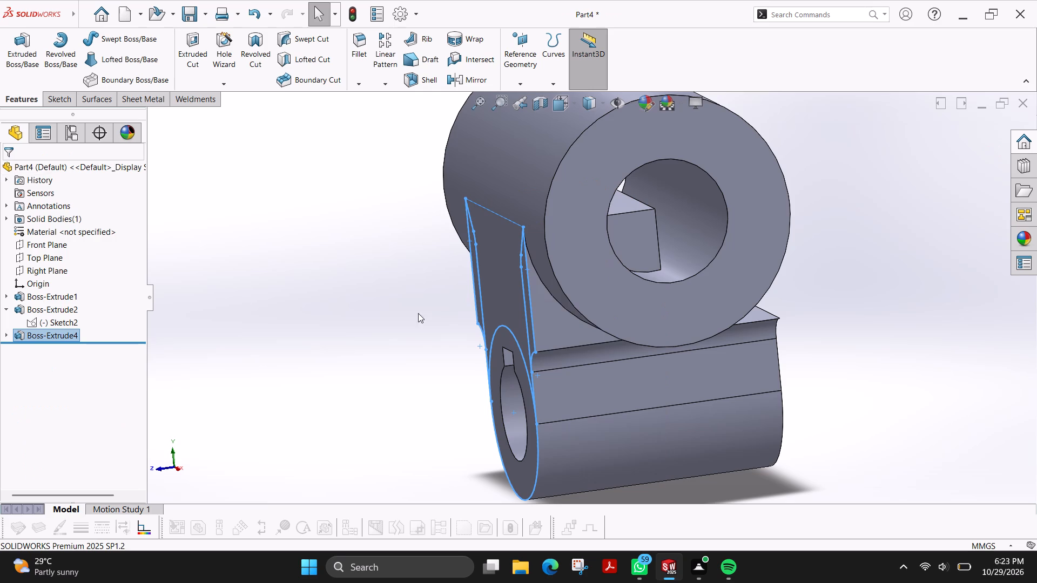
key("Escape")
Edit the joining extrusion and set its blind depth to 65 mm.
left_click(542, 319)
left_click(580, 277)
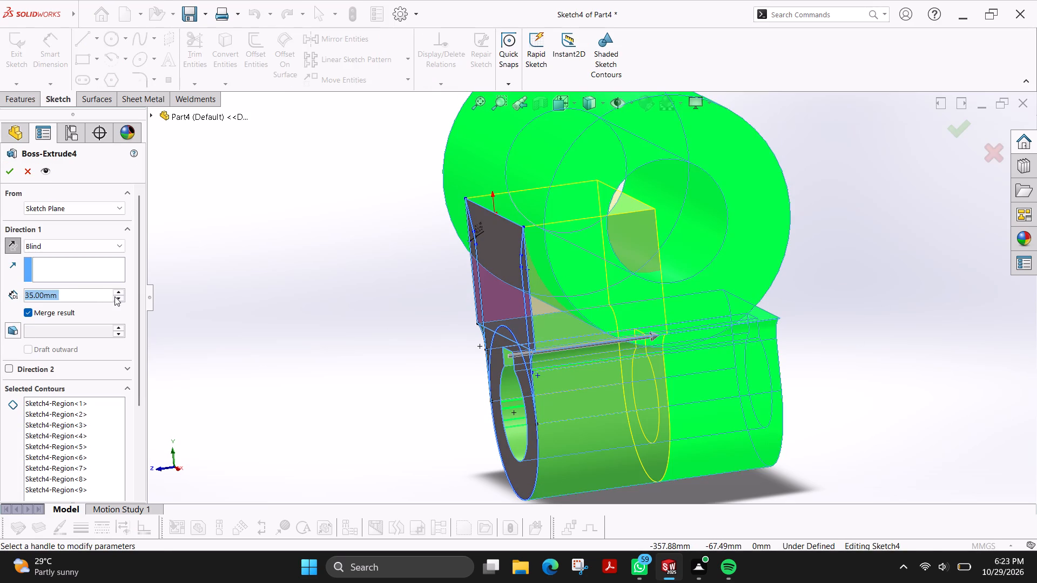
double_click(117, 293)
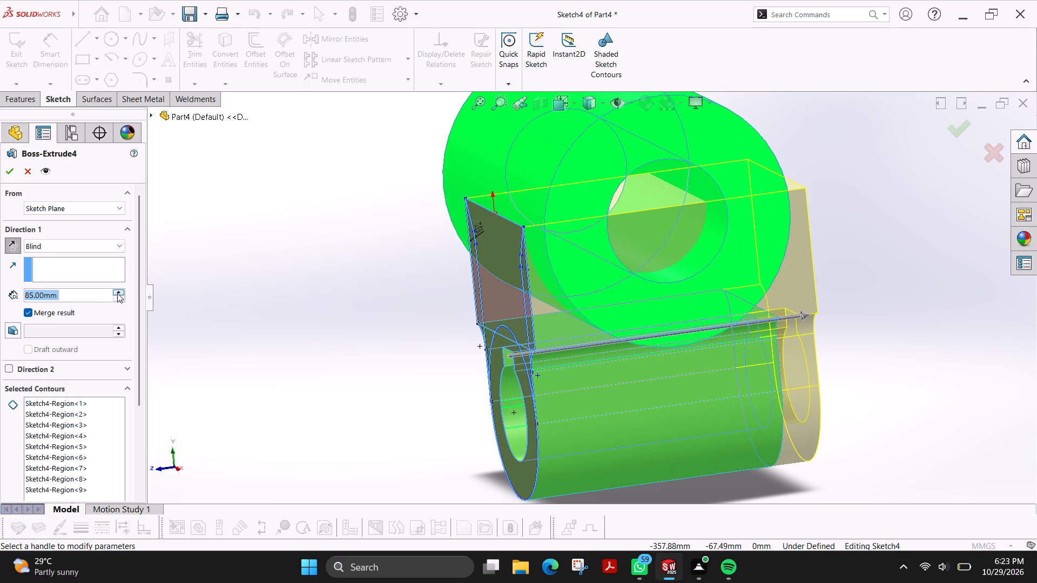
double_click(122, 298)
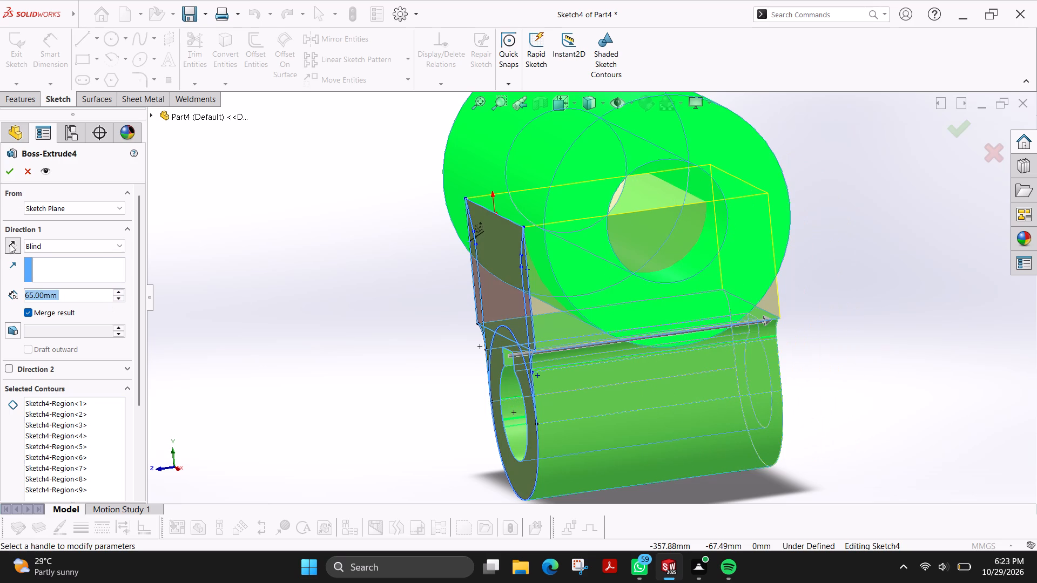
left_click(10, 174)
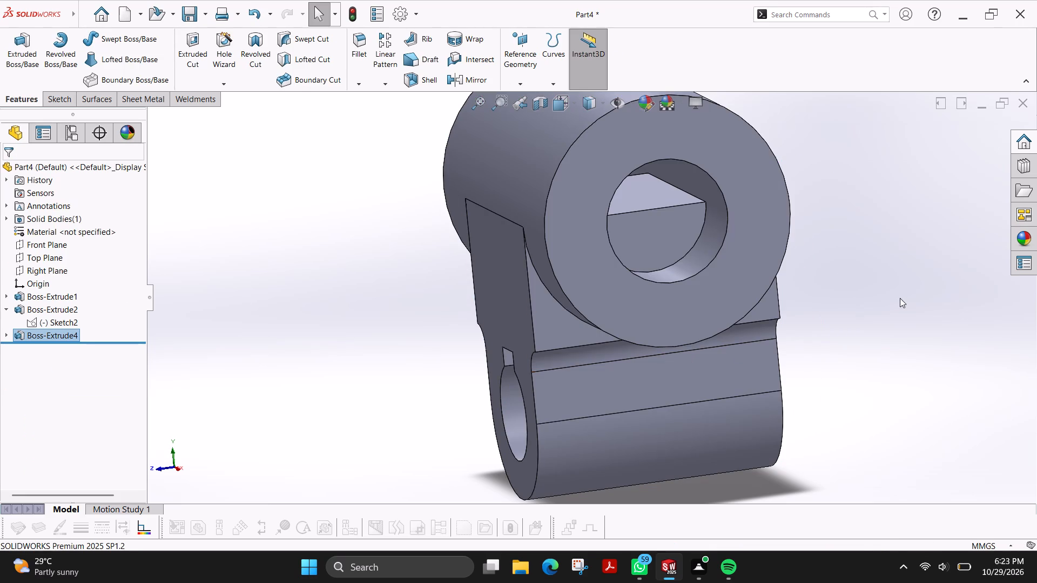
On the hollow cylinder's end face, sketch a 16 mm radius circle centred on the origin, matching the bore edge.
middle_click_drag(900, 298, 850, 319)
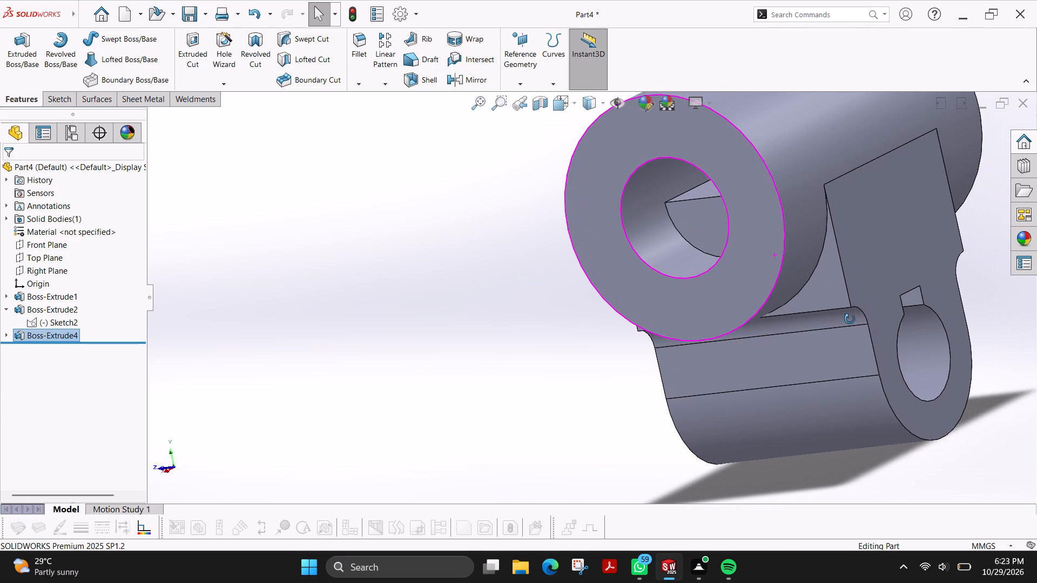
middle_click_drag(850, 319, 888, 313)
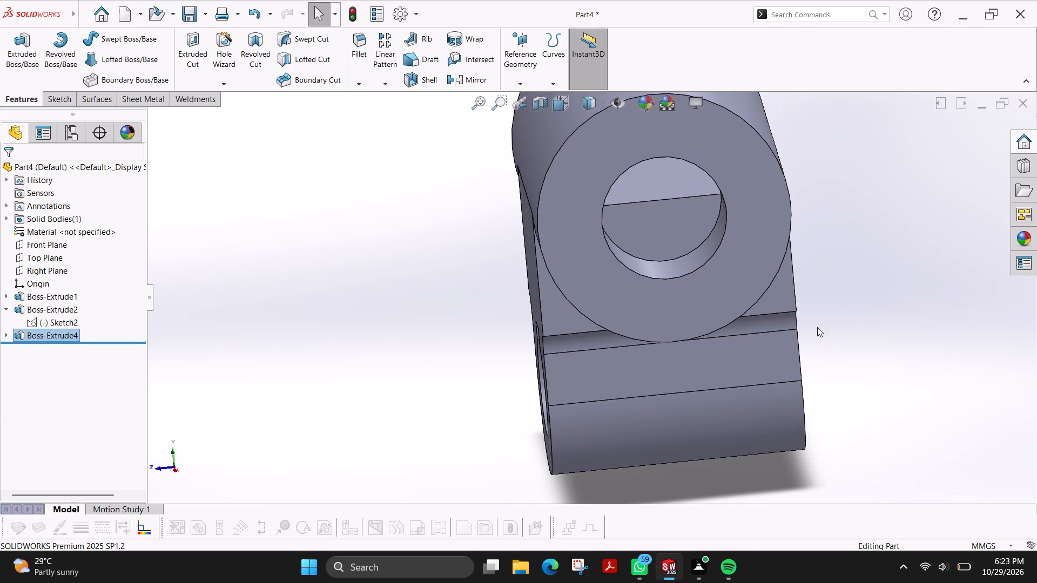
middle_click_drag(811, 331, 816, 306)
left_click(712, 273)
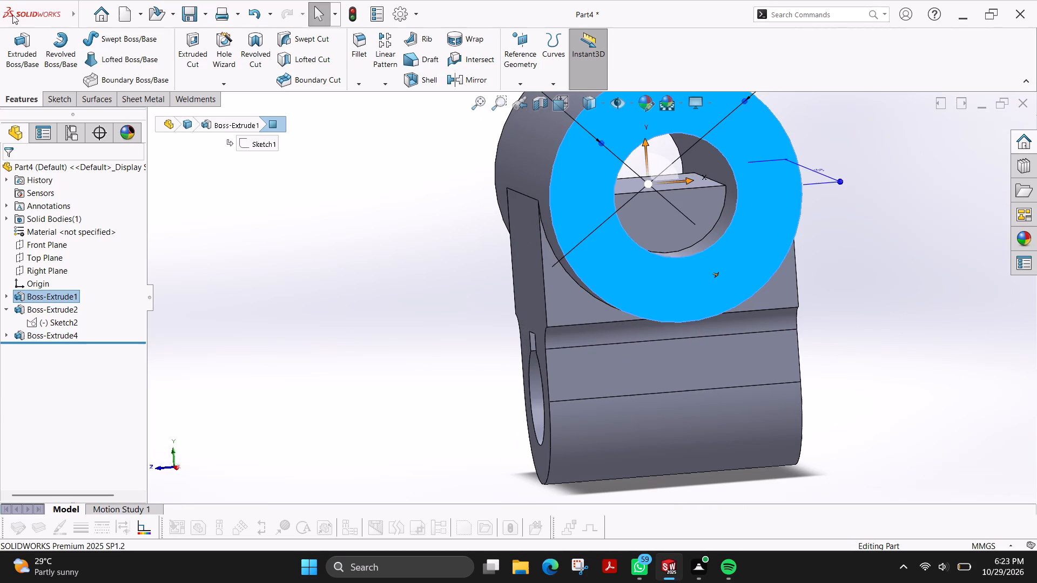
left_click(63, 100)
left_click(26, 61)
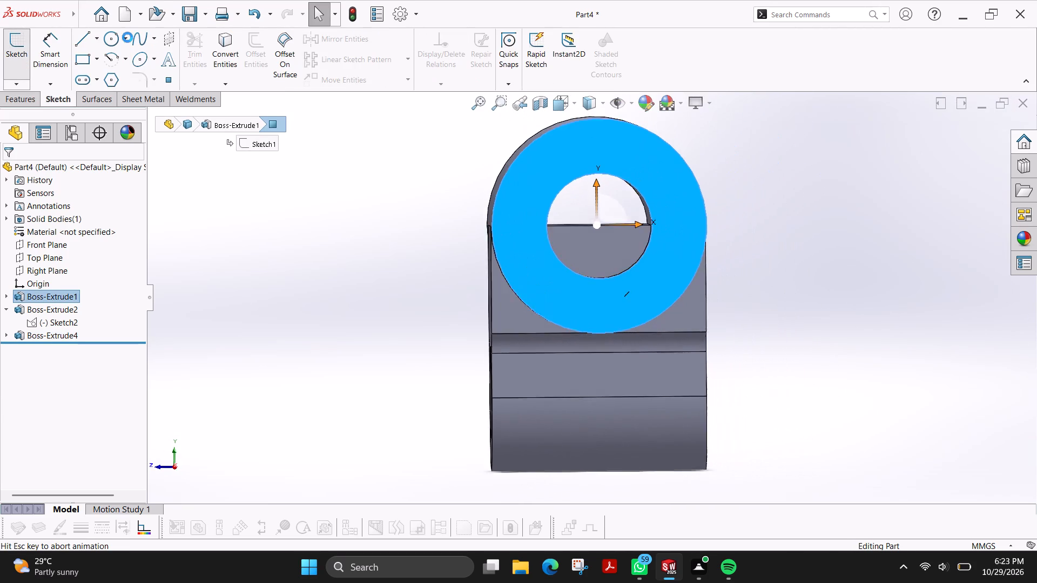
left_click(111, 42)
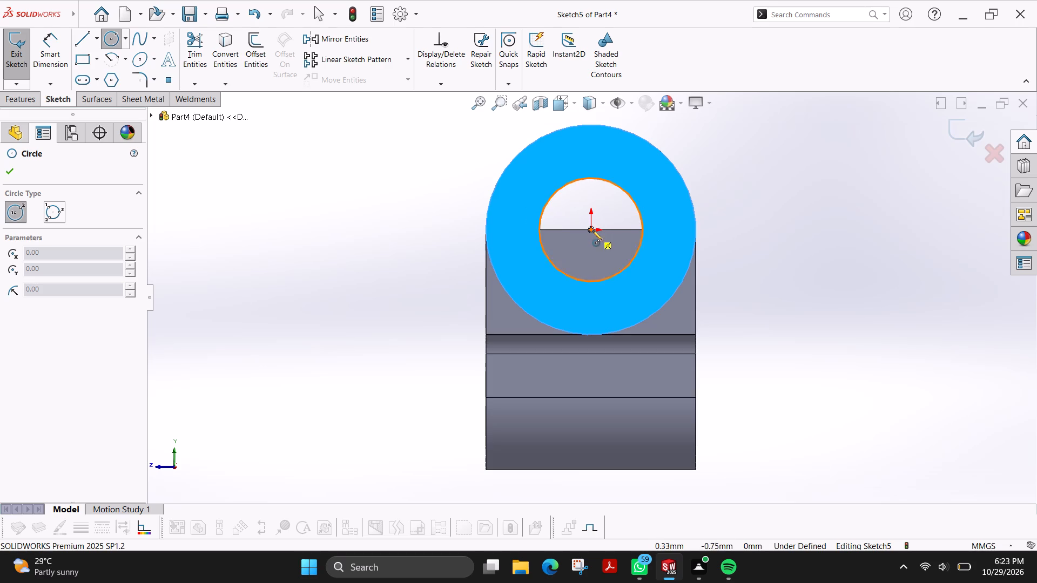
left_click(592, 231)
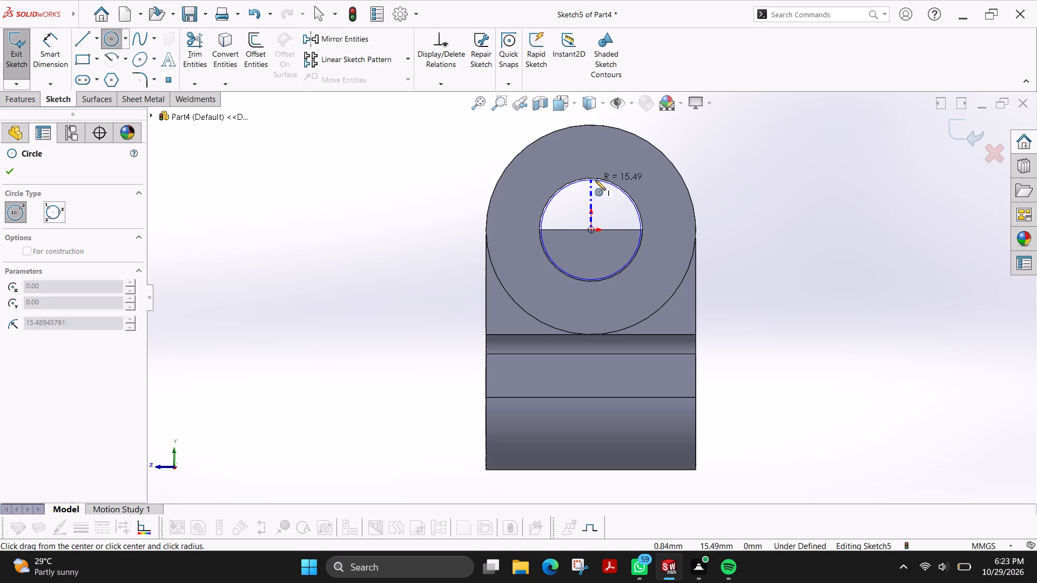
left_click(601, 179)
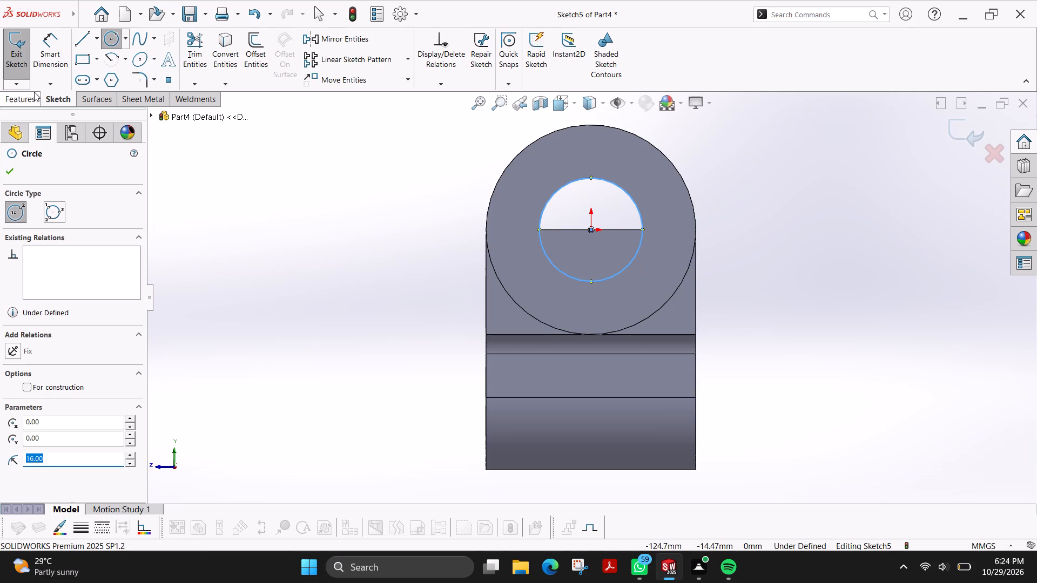
Cut-extrude the circle Blind to 215 mm into the cylinder, removing the joining block's material from the bore.
middle_click_drag(332, 280, 396, 283)
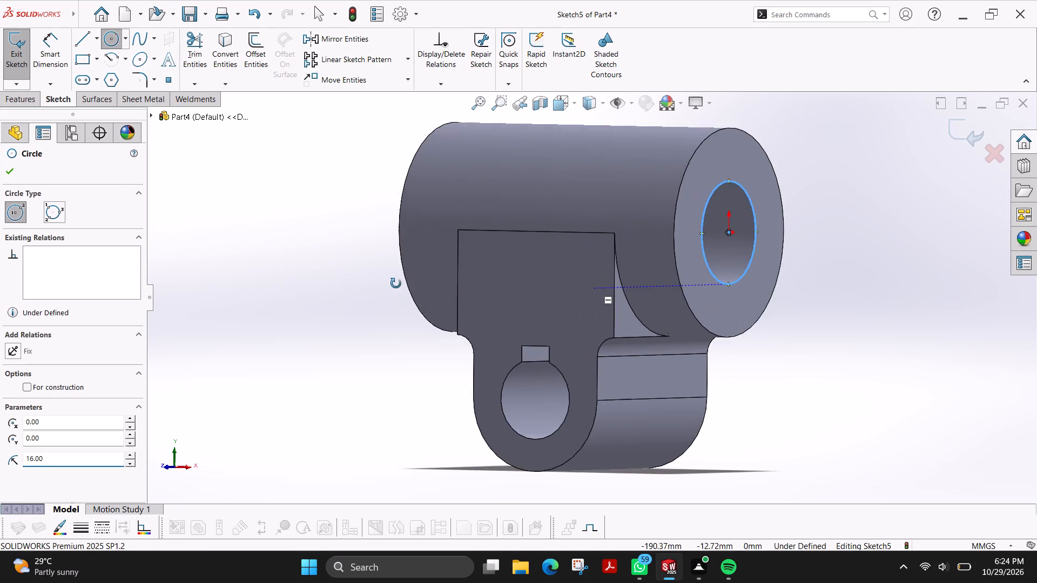
middle_click_drag(396, 283, 419, 282)
middle_click_drag(421, 281, 362, 255)
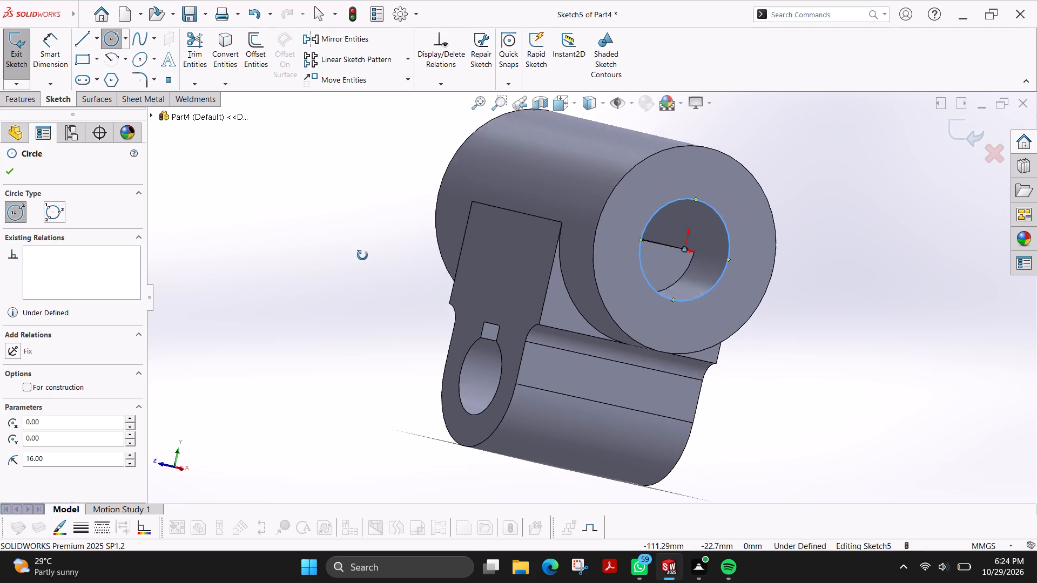
middle_click_drag(362, 255, 351, 257)
left_click(16, 93)
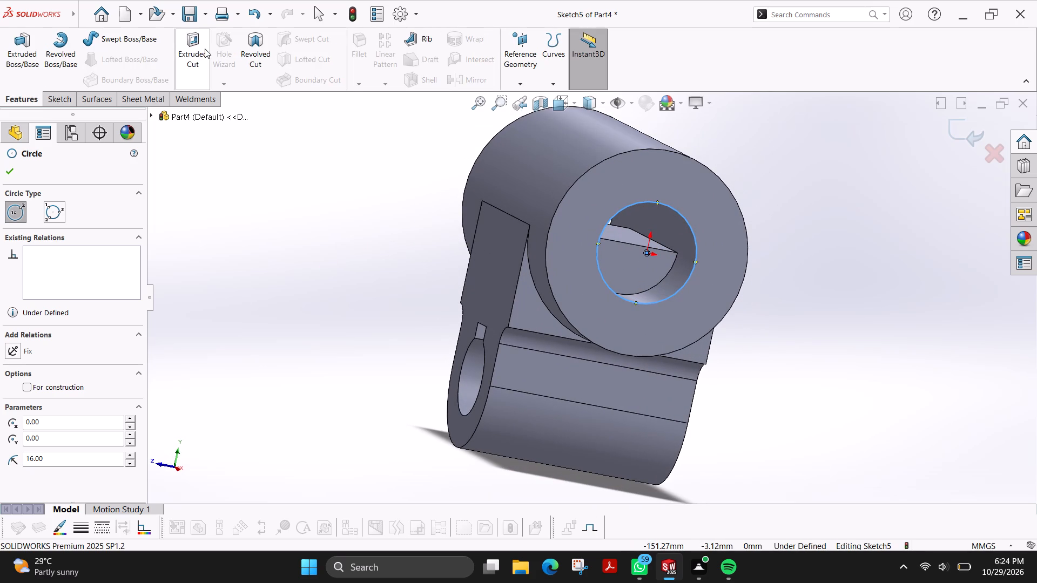
left_click(200, 50)
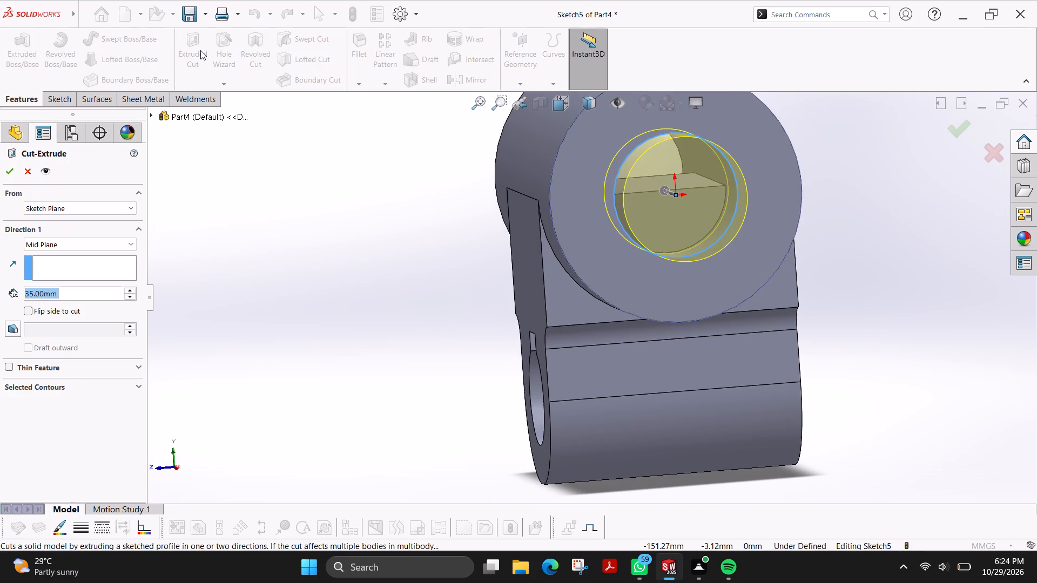
left_click(89, 243)
left_click(41, 259)
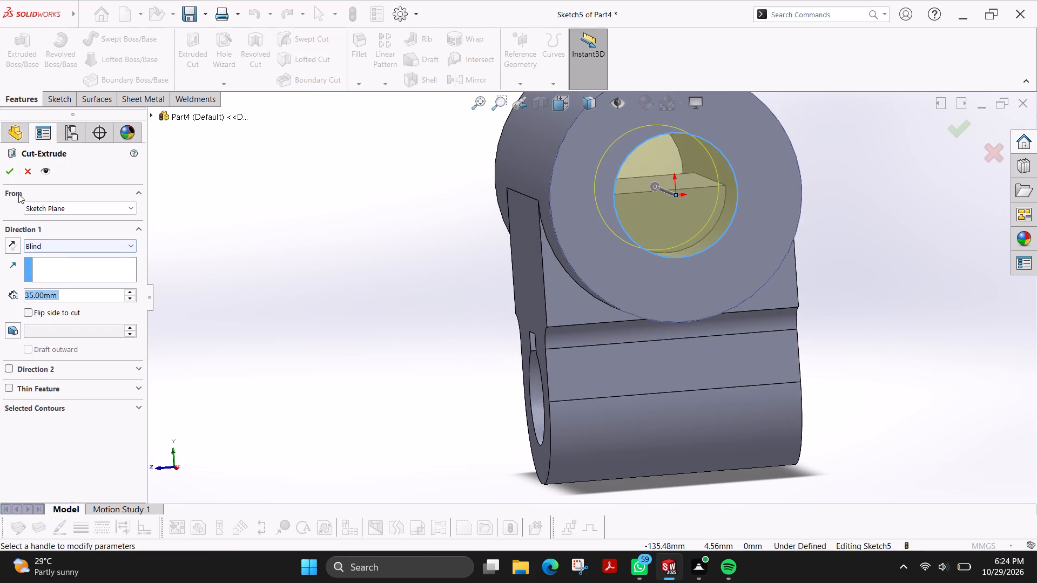
left_click(6, 242)
left_click(6, 242)
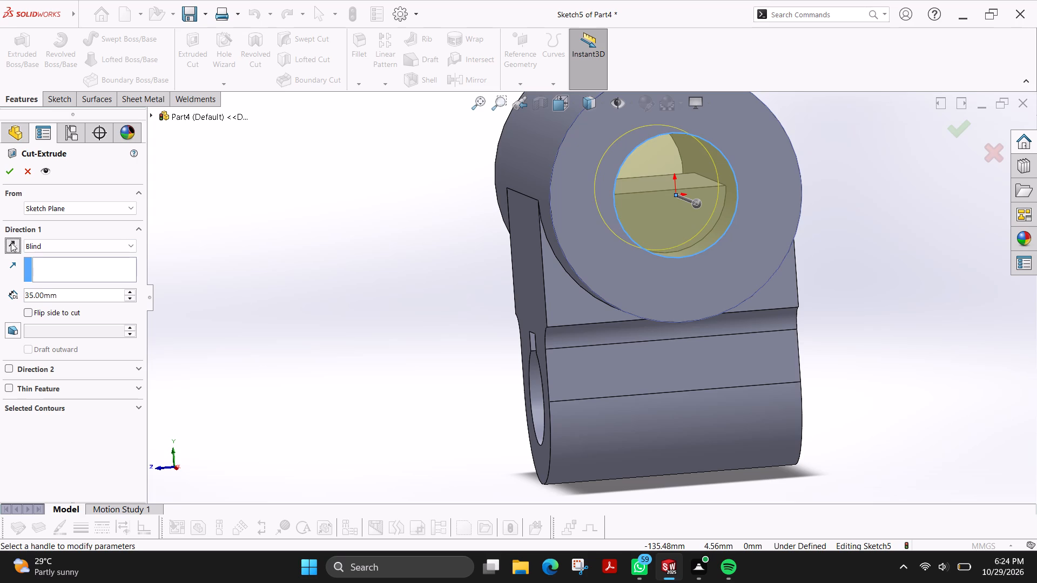
left_click(11, 242)
left_click(134, 289)
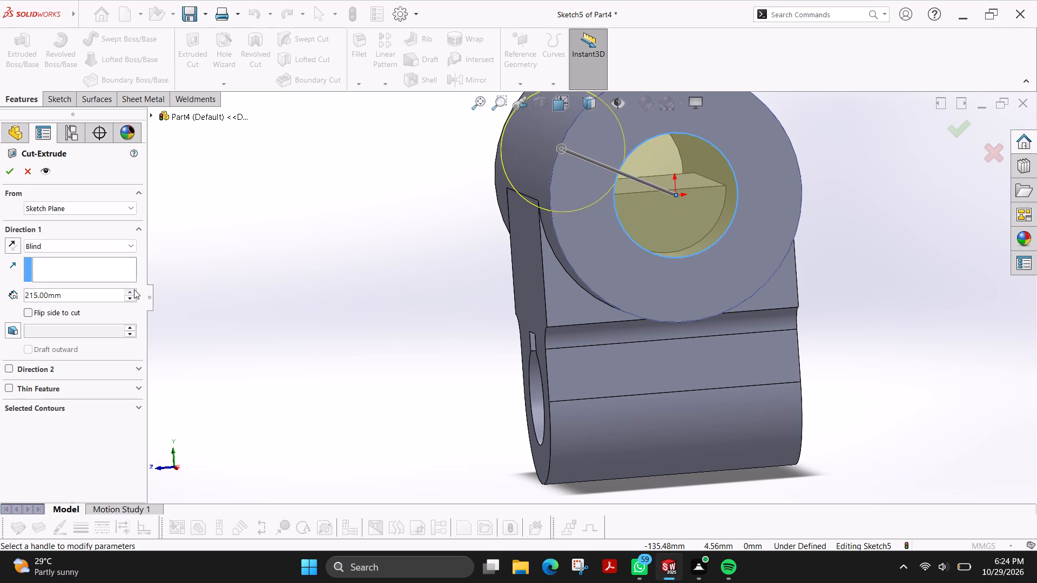
left_click(9, 168)
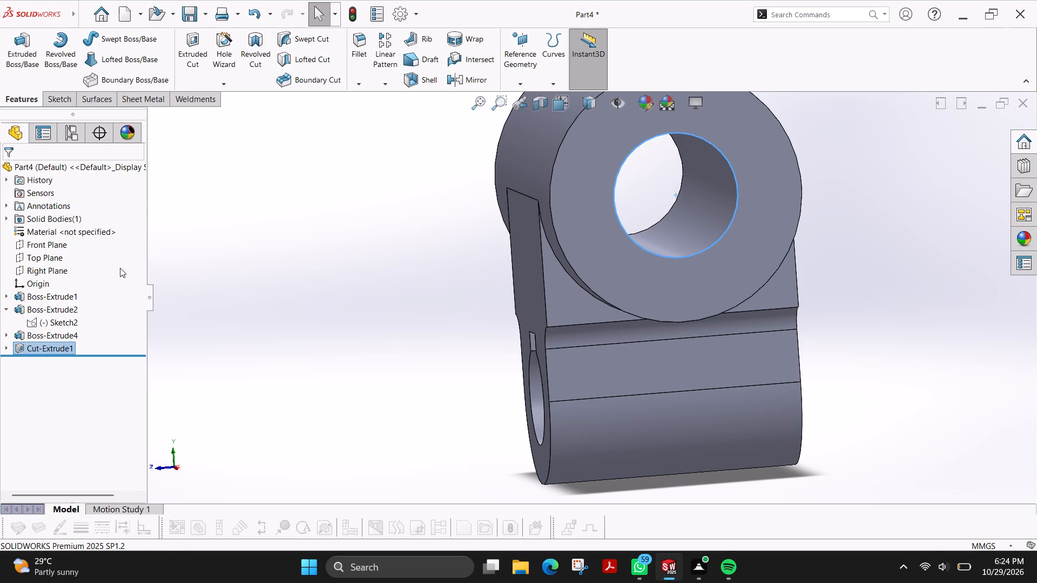
key("Escape")
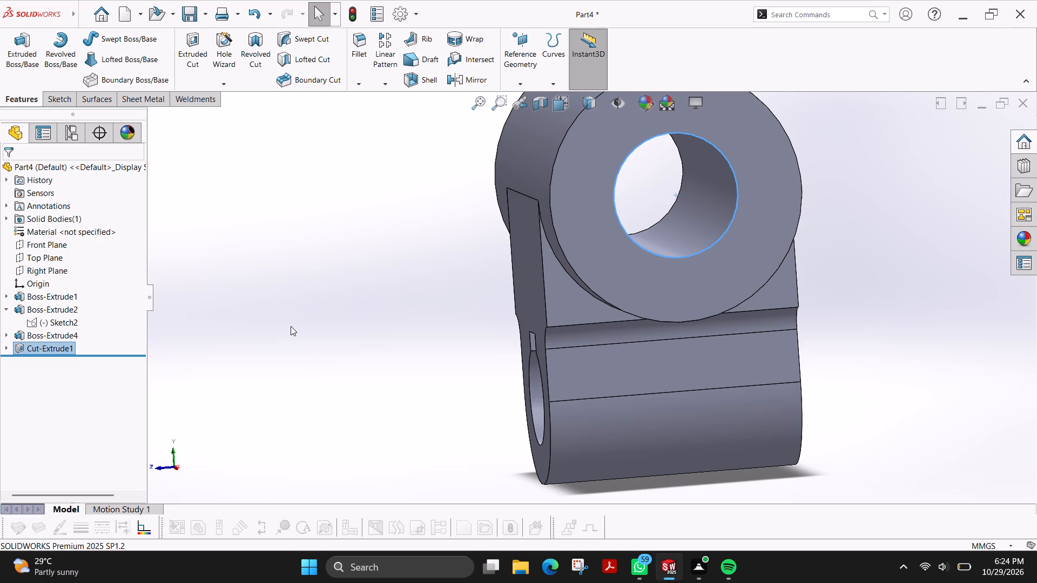
Look over the finished part and set it to the standard isometric view.
scroll(331, 342, "up", 3)
middle_click_drag(346, 324, 351, 324)
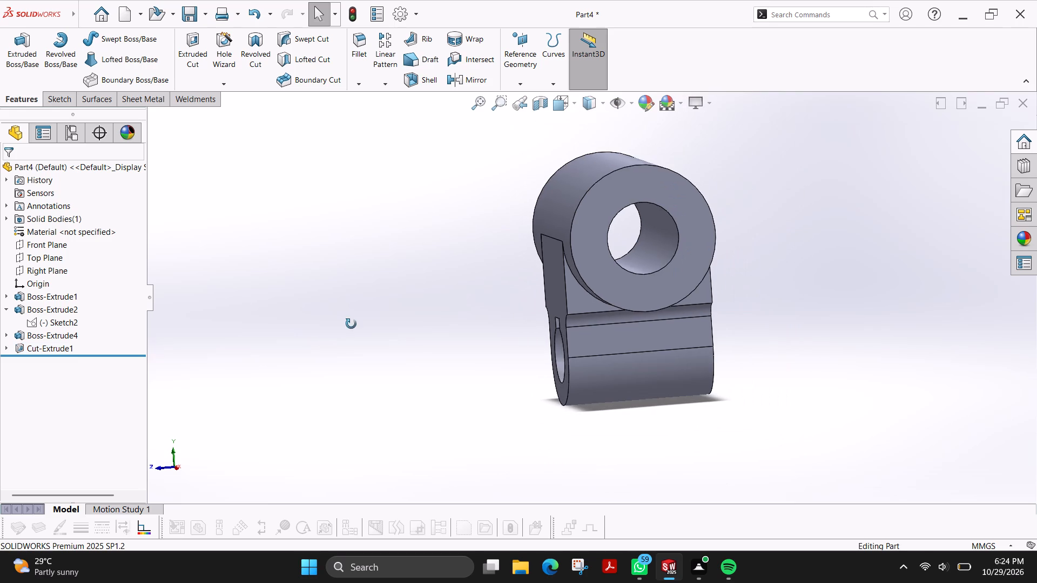
middle_click_drag(351, 324, 371, 339)
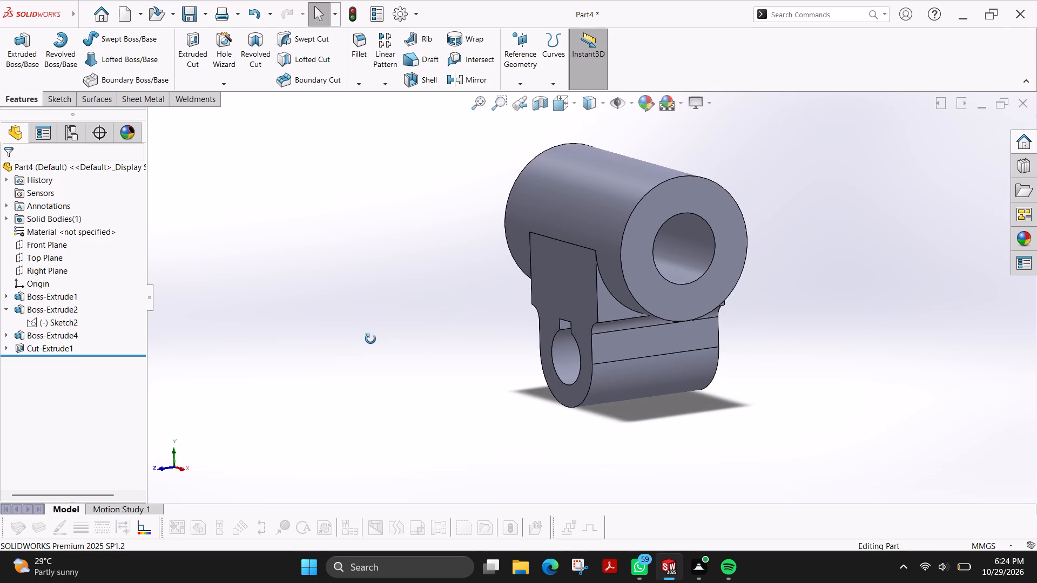
middle_click_drag(371, 339, 375, 350)
left_click(572, 109)
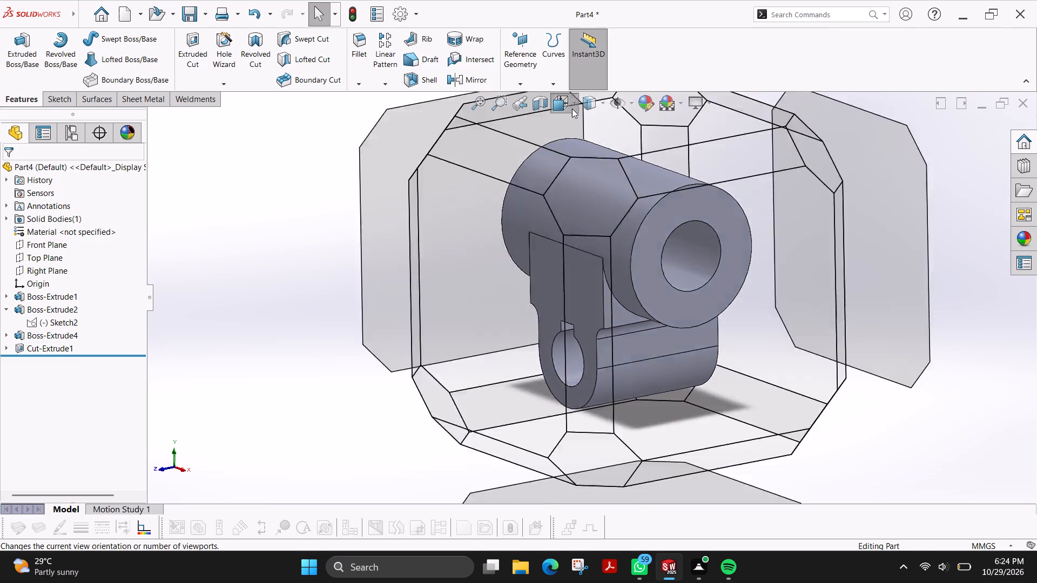
left_click(434, 306)
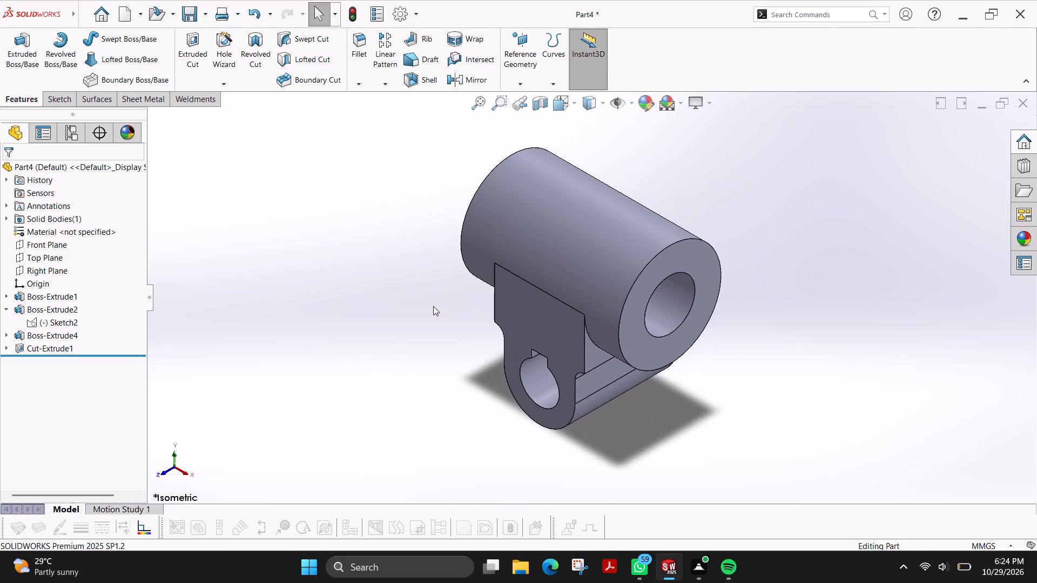
Save the part as fujiPart121 in the solidworks folder inside Desktop > fuji drawing file.
key("ctrl+s")
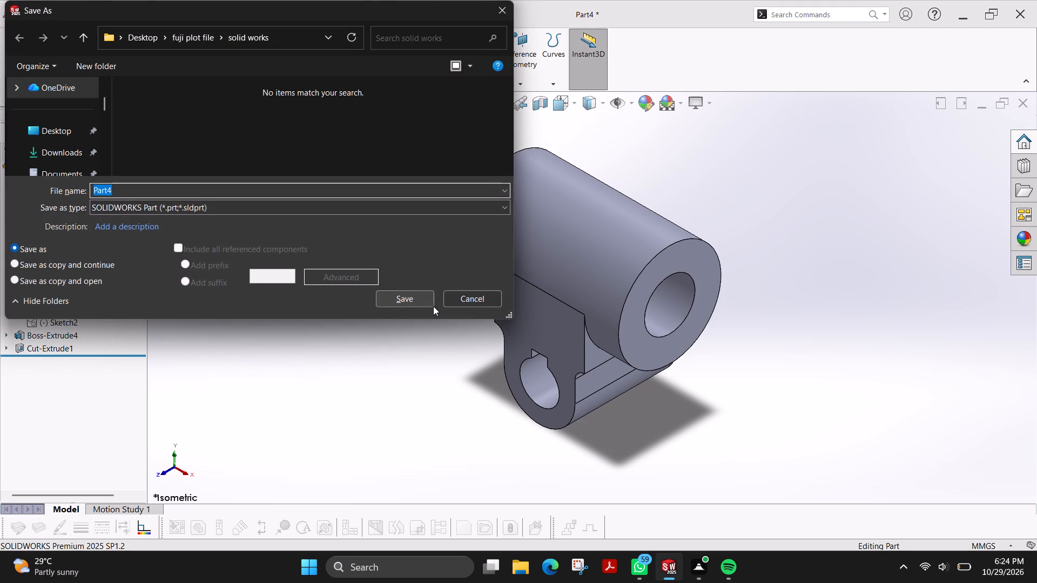
left_click(144, 40)
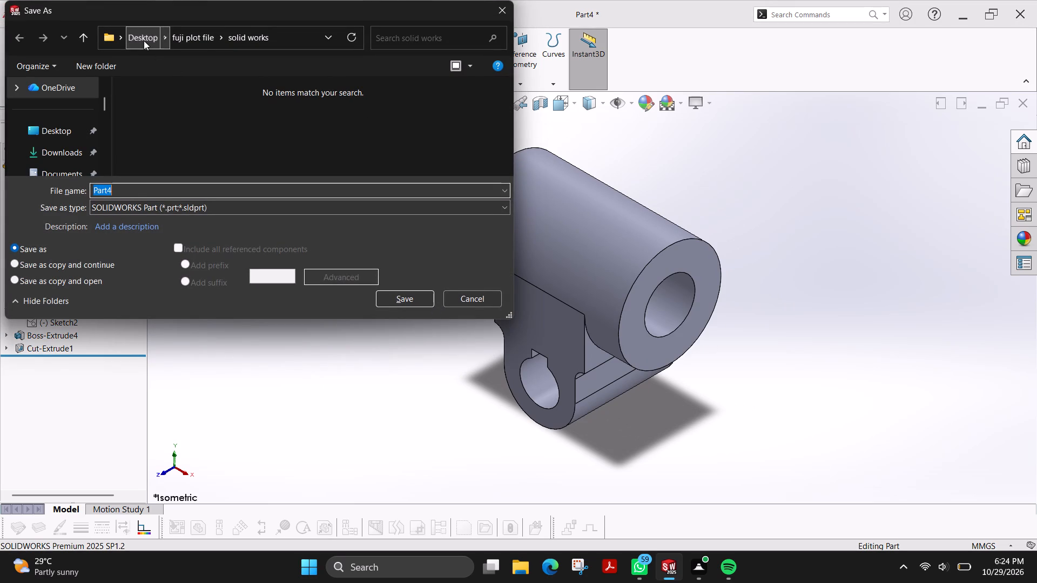
double_click(183, 137)
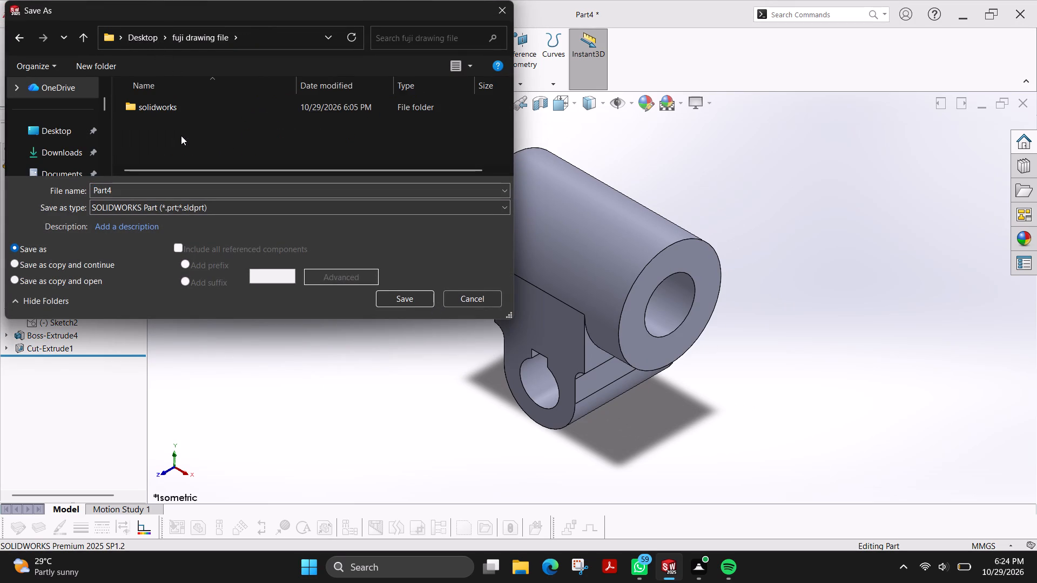
double_click(180, 113)
scroll(254, 140, "down", 13)
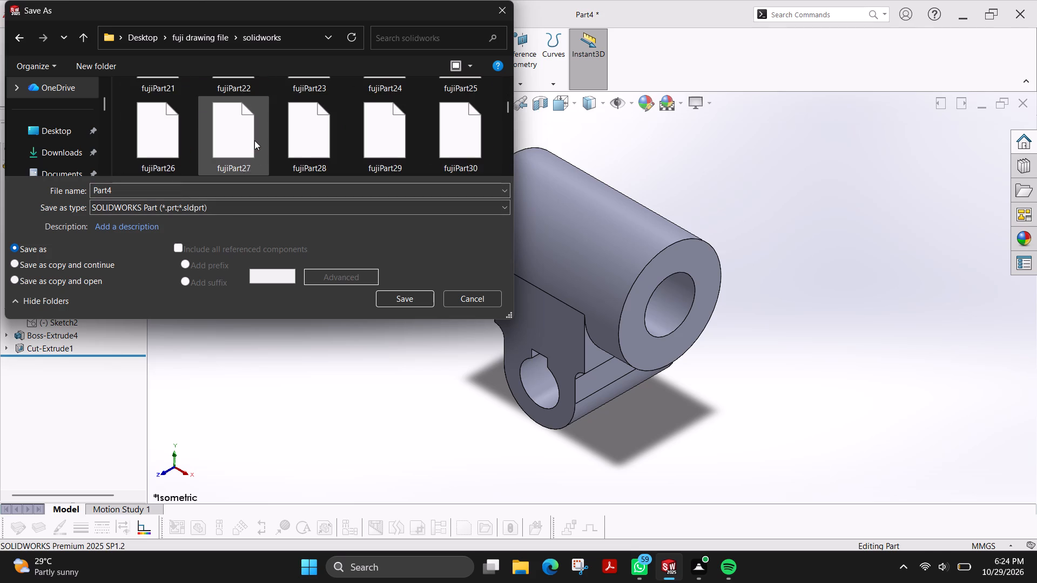
scroll(254, 140, "down", 20)
scroll(254, 140, "down", 20)
scroll(254, 140, "down", 12)
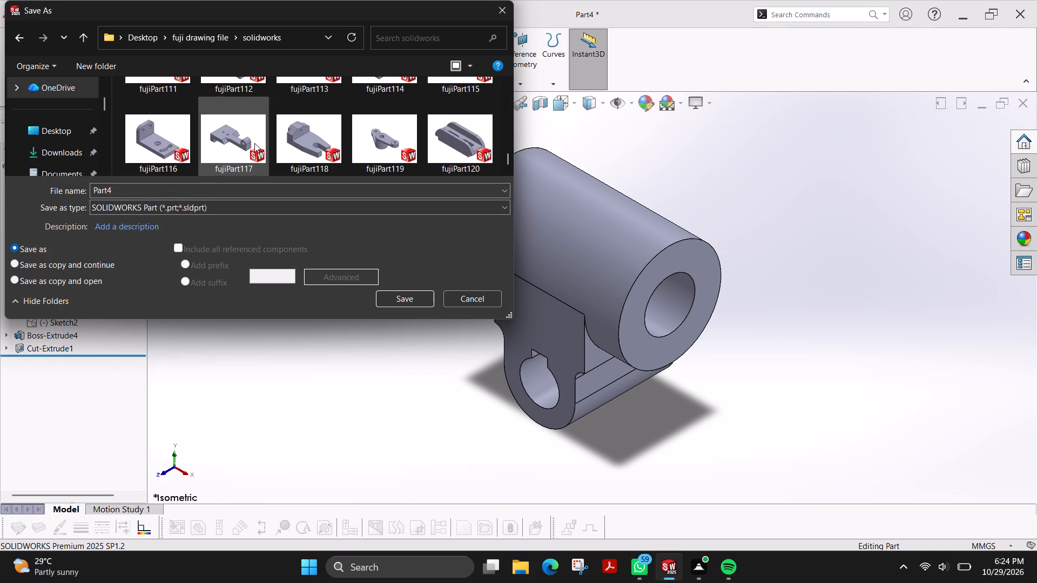
scroll(254, 143, "down", 6)
left_click(224, 193)
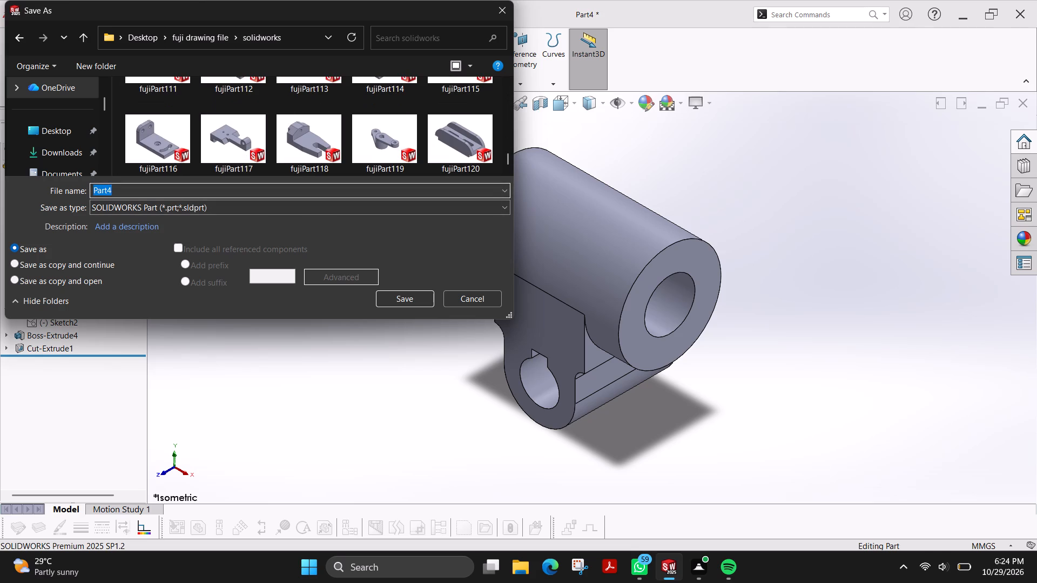
key("Right")
key("BackSpace")
type("121")
key("Left")
key("Left")
key("Left")
key("Left")
key("Left")
key("Left")
key("Left")
key("Left")
key("Left")
key("Left")
key("Left")
key("Left")
key("Left")
key("Left")
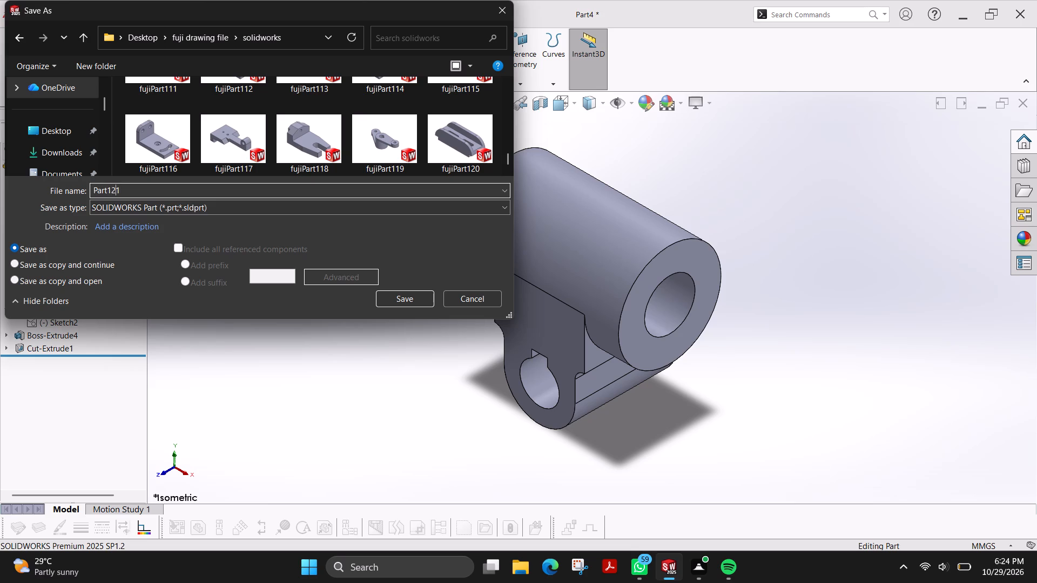
type("fuji")
left_click(406, 302)
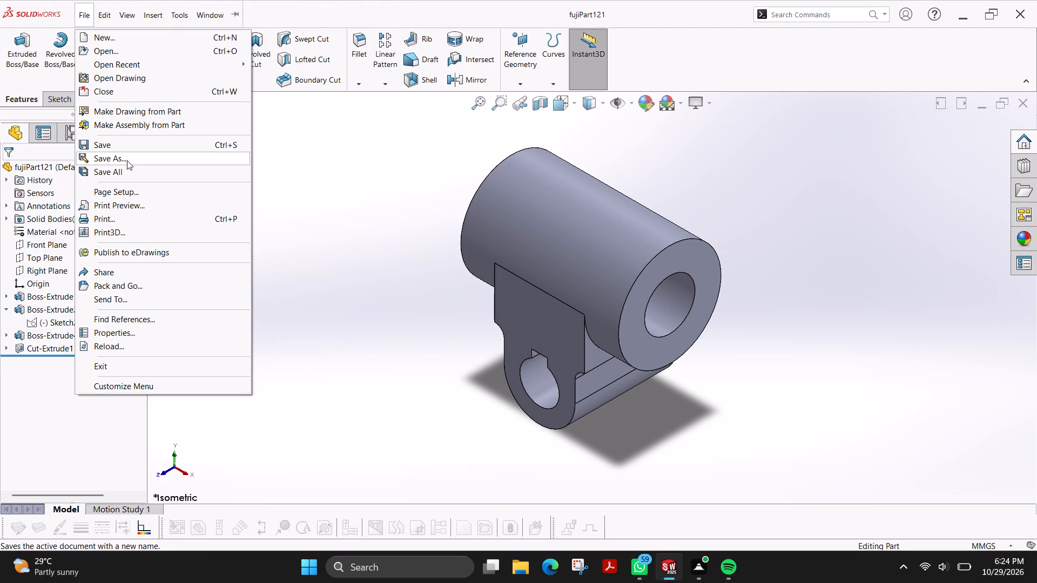
Save fujiPart121 as an Adobe PDF in the solid works folder inside Desktop > fuji plot file.
left_click(127, 160)
left_click(148, 36)
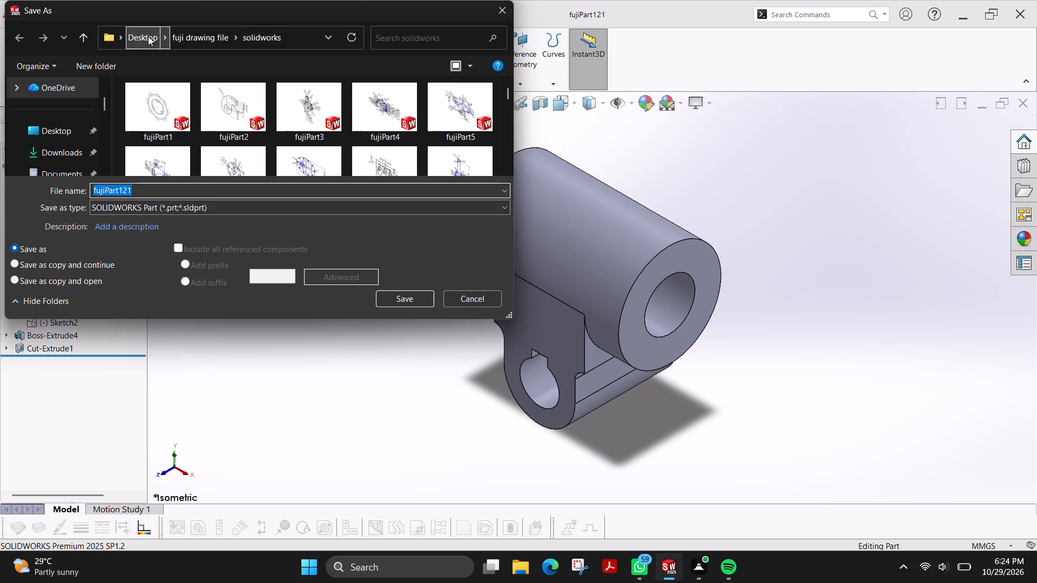
double_click(182, 118)
double_click(169, 106)
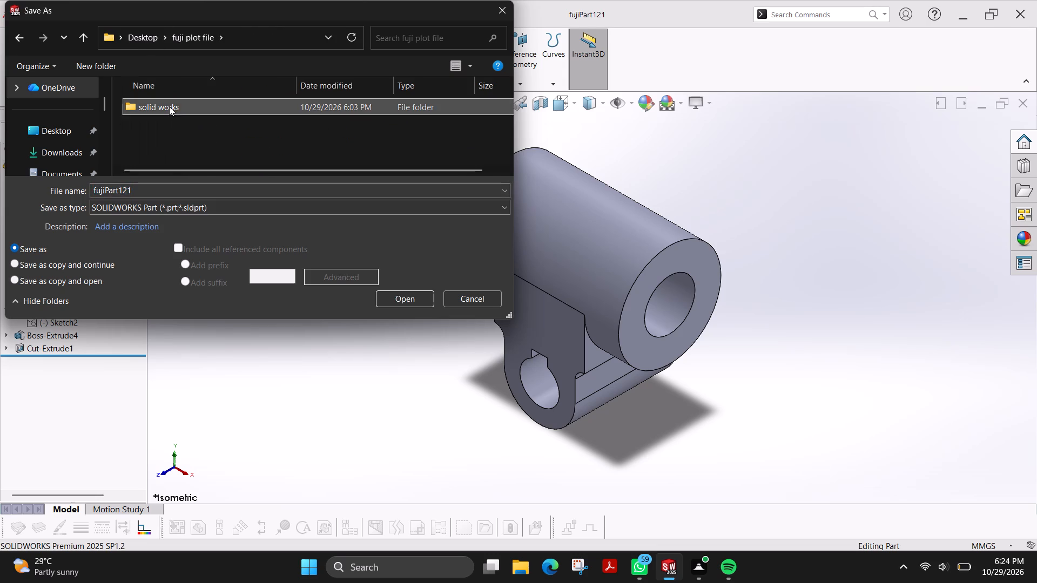
left_click(169, 205)
left_click(136, 315)
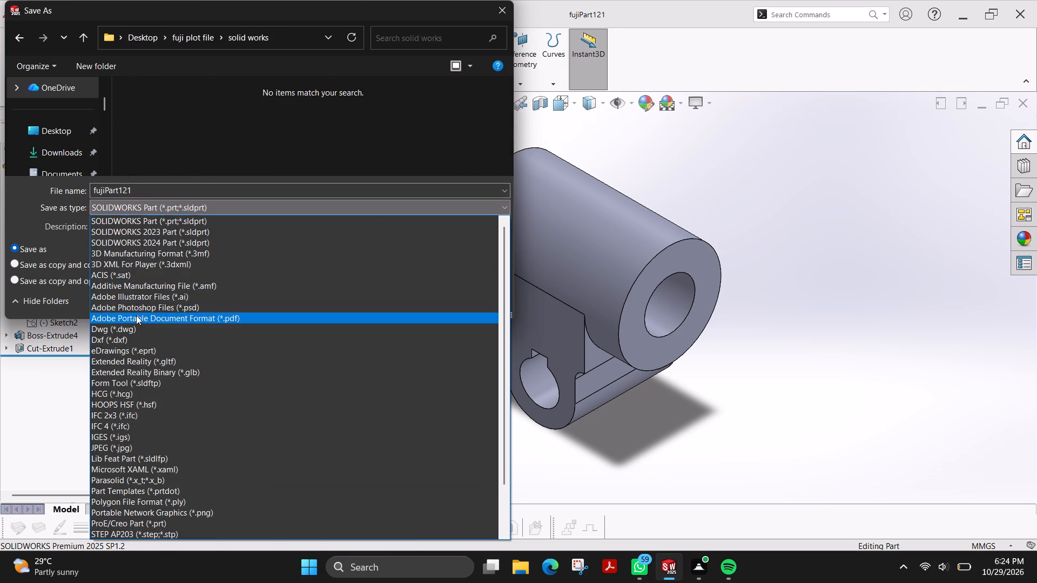
left_click(420, 326)
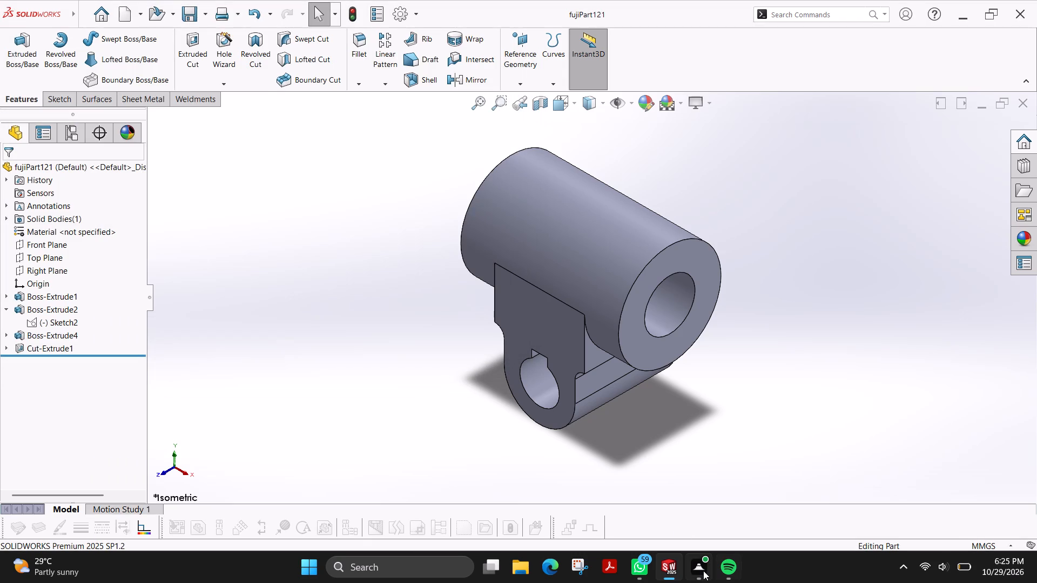